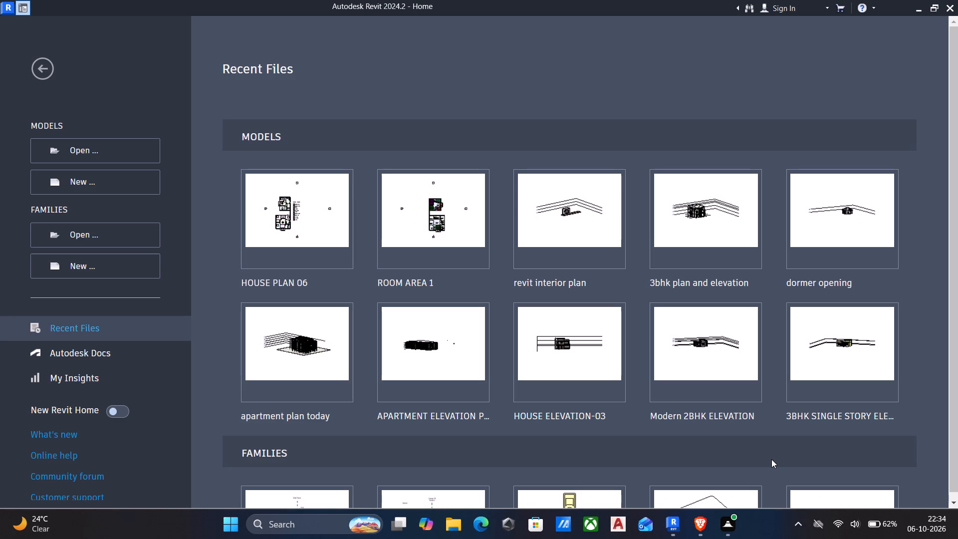
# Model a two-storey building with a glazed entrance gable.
# Create a new project from the default template.
pyautogui.click(78, 174)
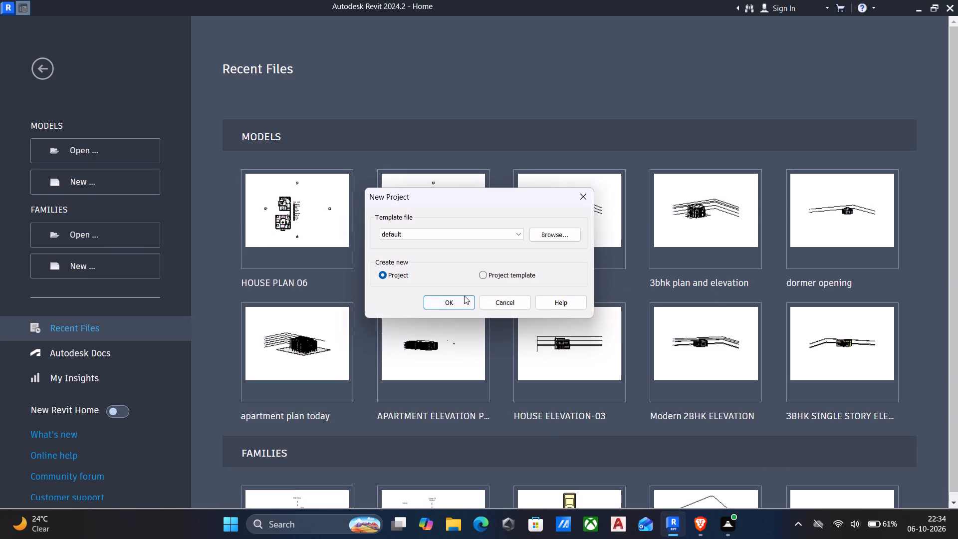
pyautogui.click(462, 296)
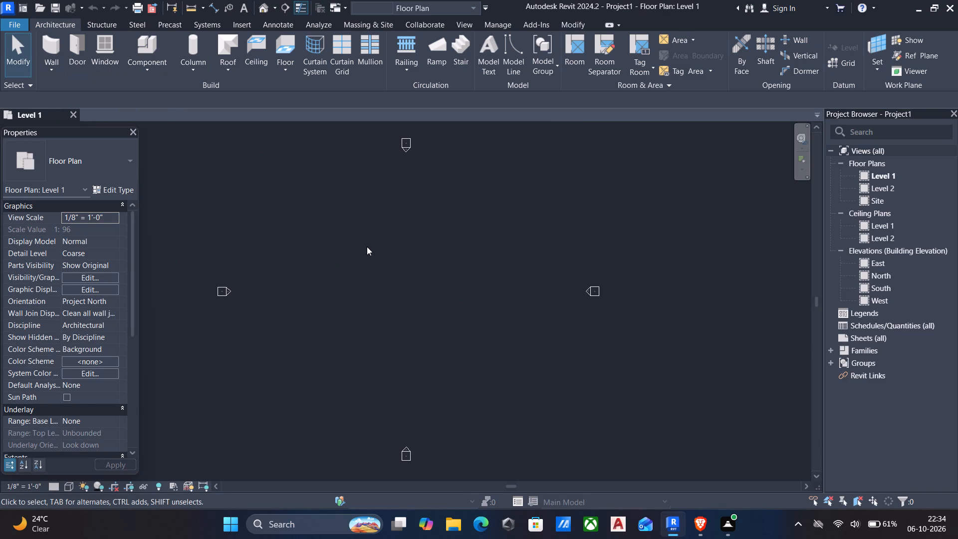
# Duplicate the Generic - 8" basic wall type and name the new type 9".
pyautogui.write('wa')
pyautogui.click(105, 192)
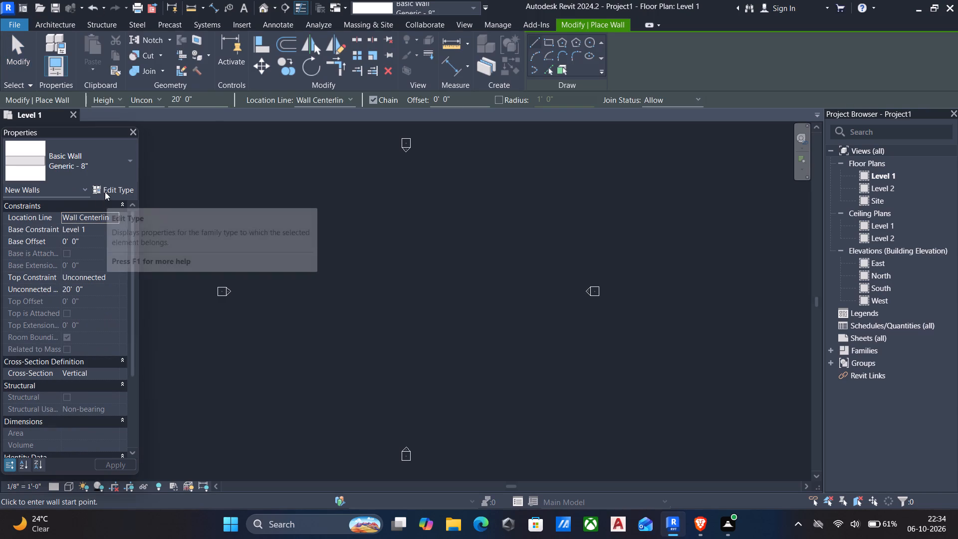
pyautogui.click(901, 102)
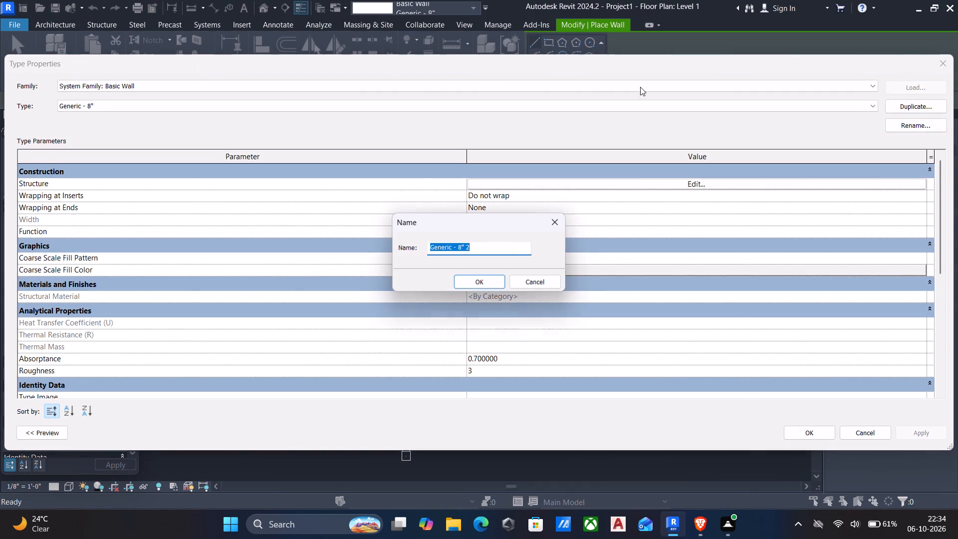
pyautogui.press('BackSpace')
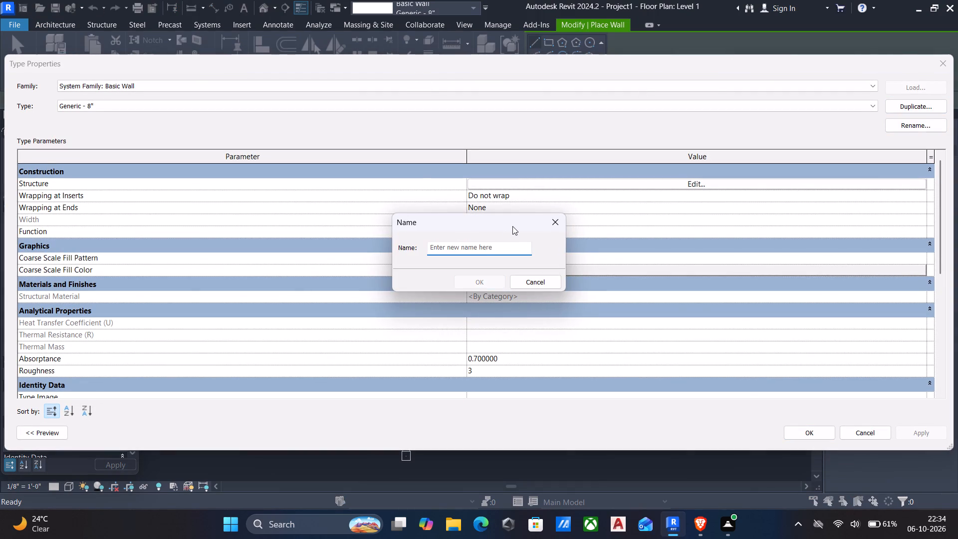
pyautogui.press('9')
pyautogui.hotkey('shift', '"')
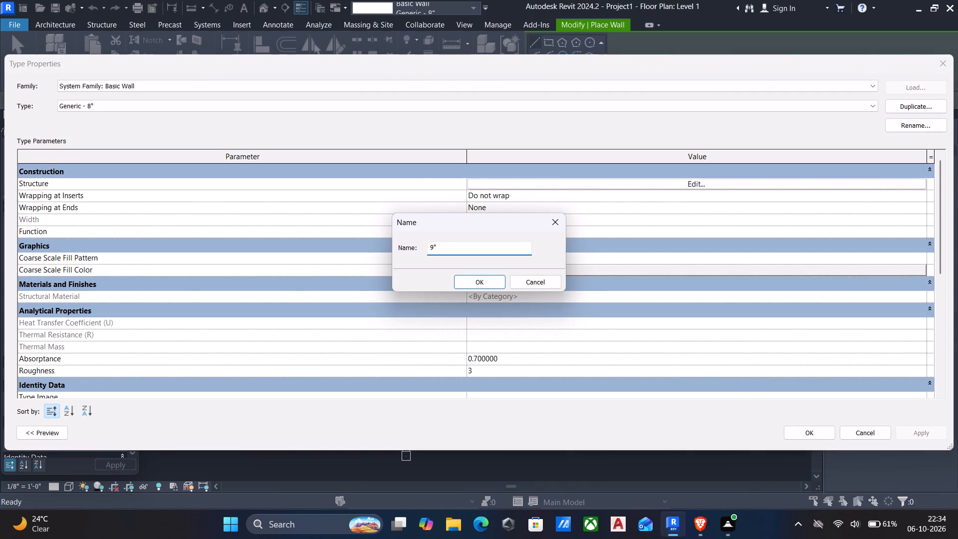
pyautogui.press('Return')
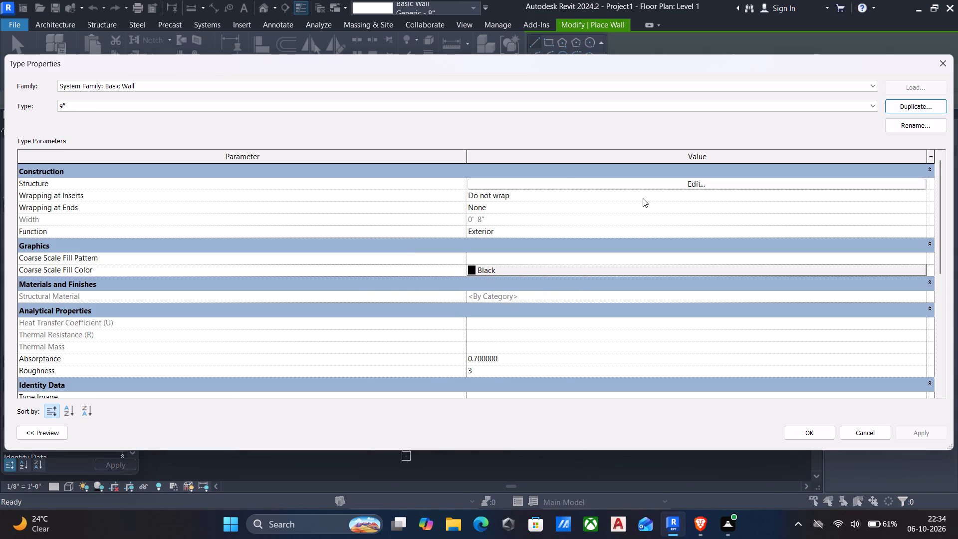
# Set the structure layer thickness of the 9" wall type to 9".
pyautogui.click(693, 181)
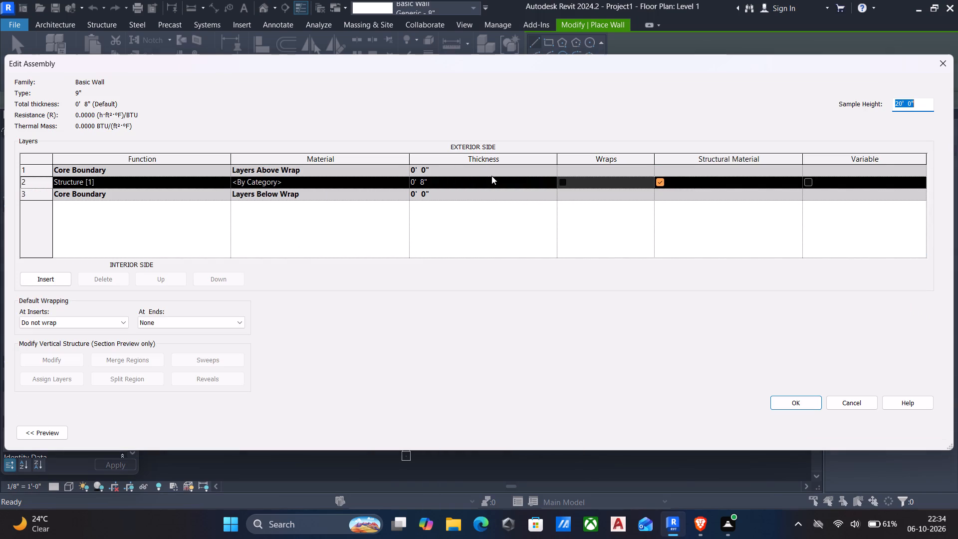
pyautogui.click(491, 177)
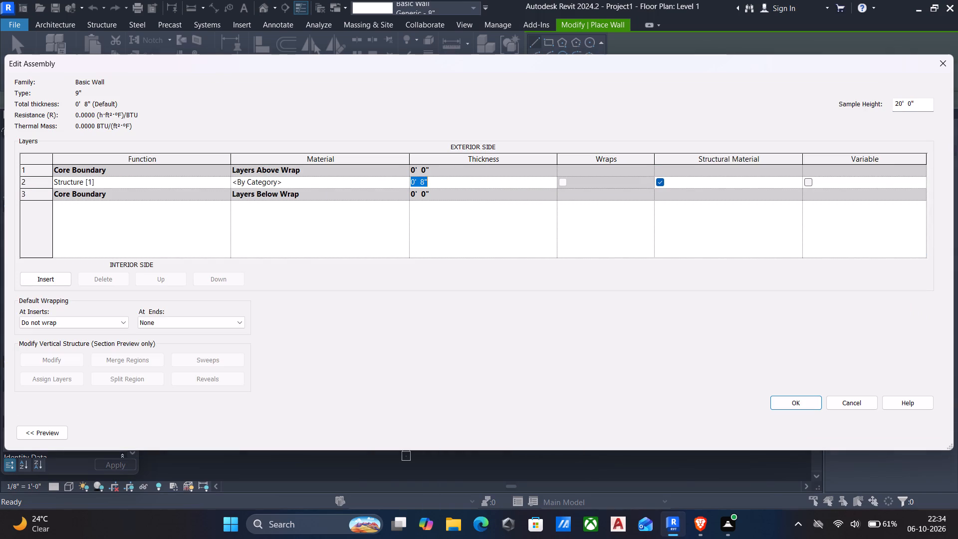
pyautogui.write('9"')
pyautogui.press('Return')
pyautogui.click(805, 401)
pyautogui.click(906, 433)
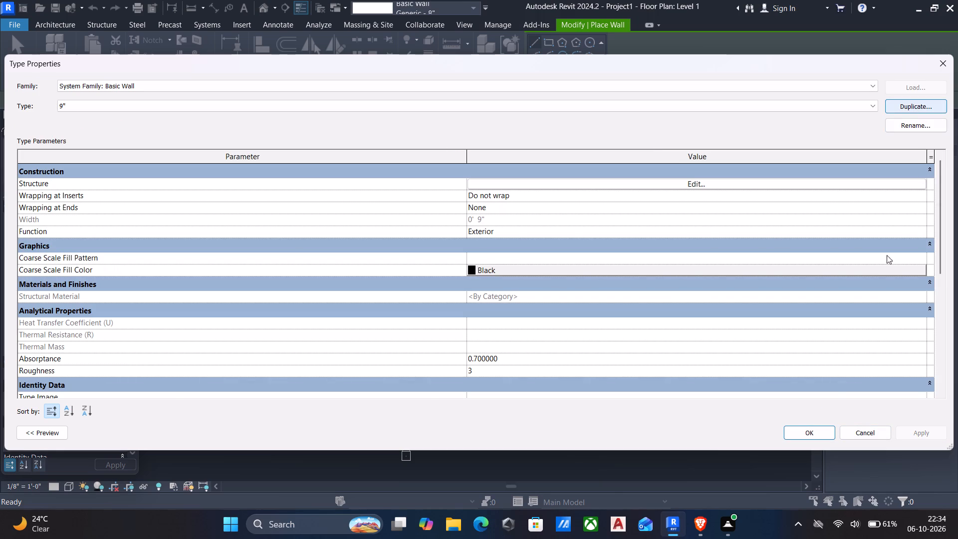
pyautogui.click(813, 429)
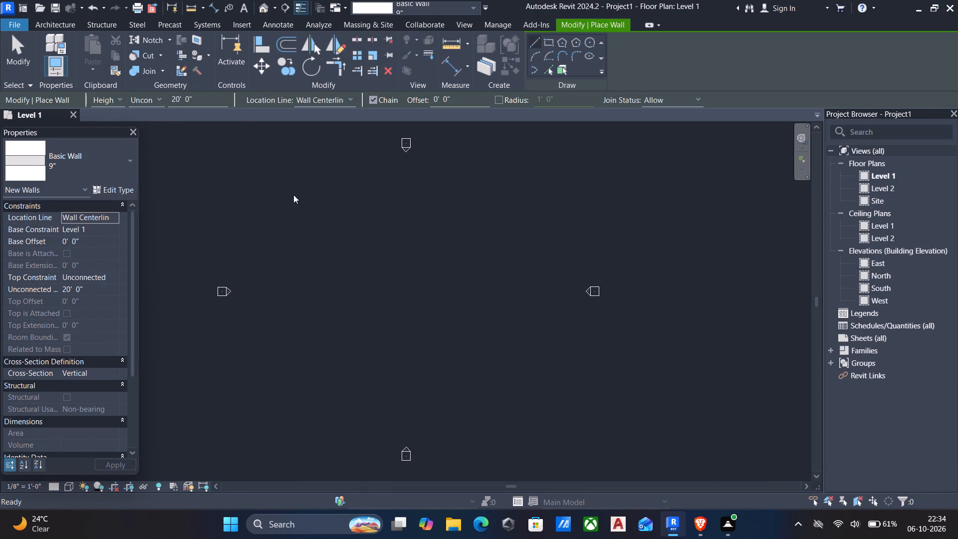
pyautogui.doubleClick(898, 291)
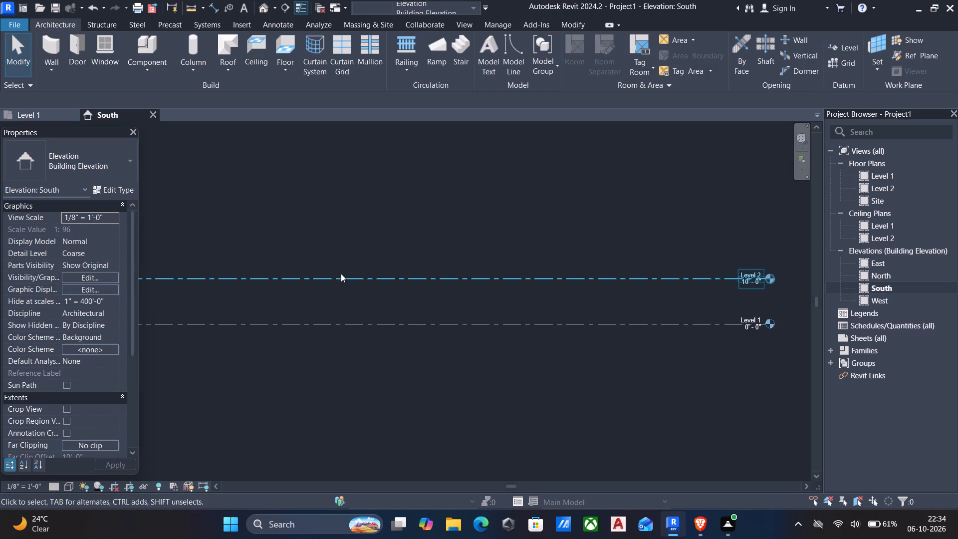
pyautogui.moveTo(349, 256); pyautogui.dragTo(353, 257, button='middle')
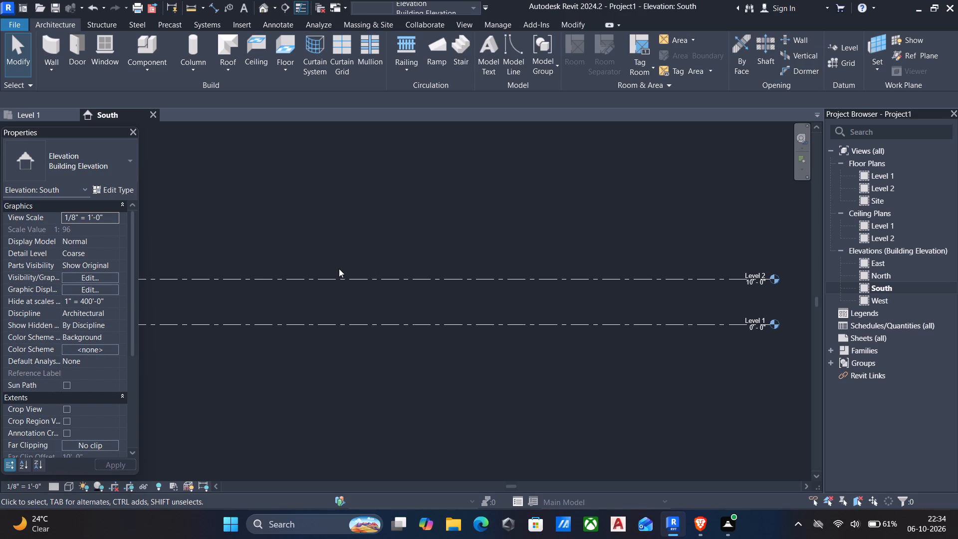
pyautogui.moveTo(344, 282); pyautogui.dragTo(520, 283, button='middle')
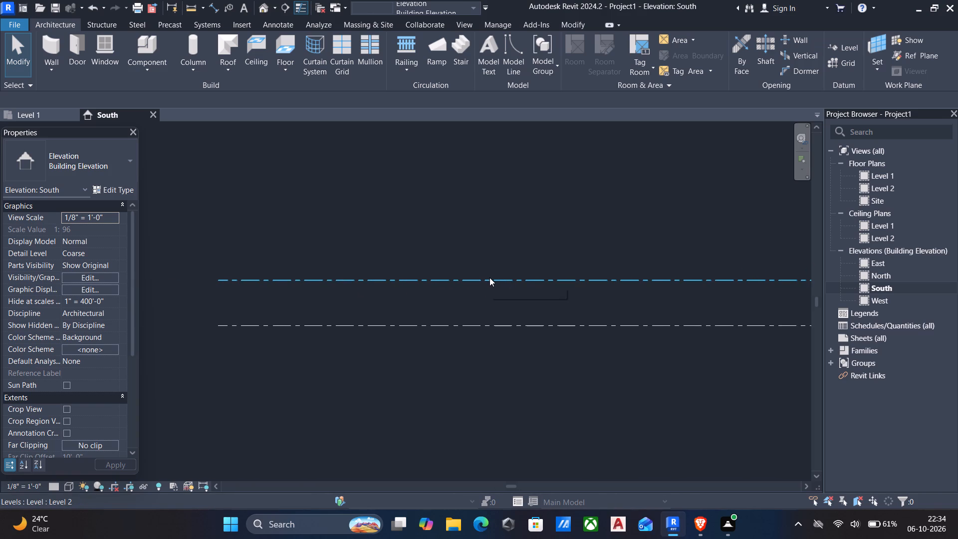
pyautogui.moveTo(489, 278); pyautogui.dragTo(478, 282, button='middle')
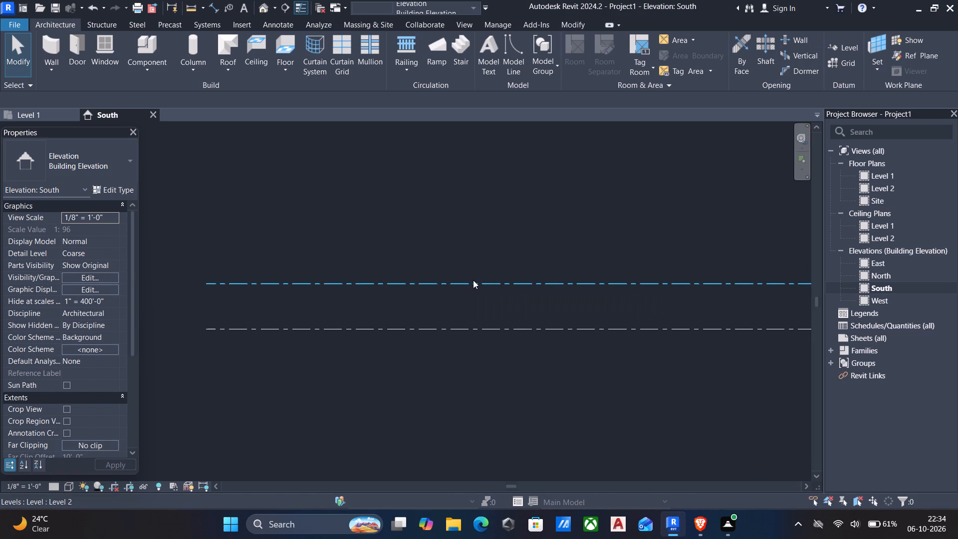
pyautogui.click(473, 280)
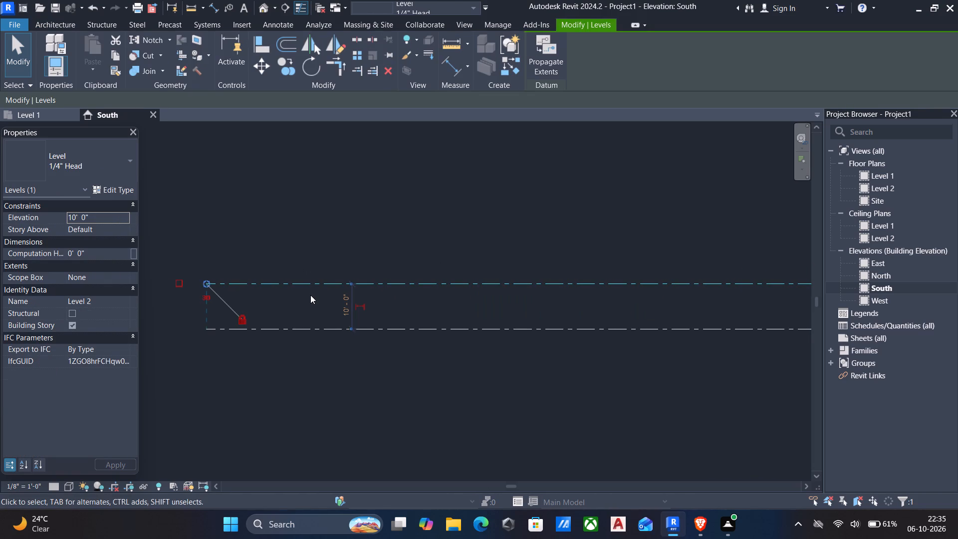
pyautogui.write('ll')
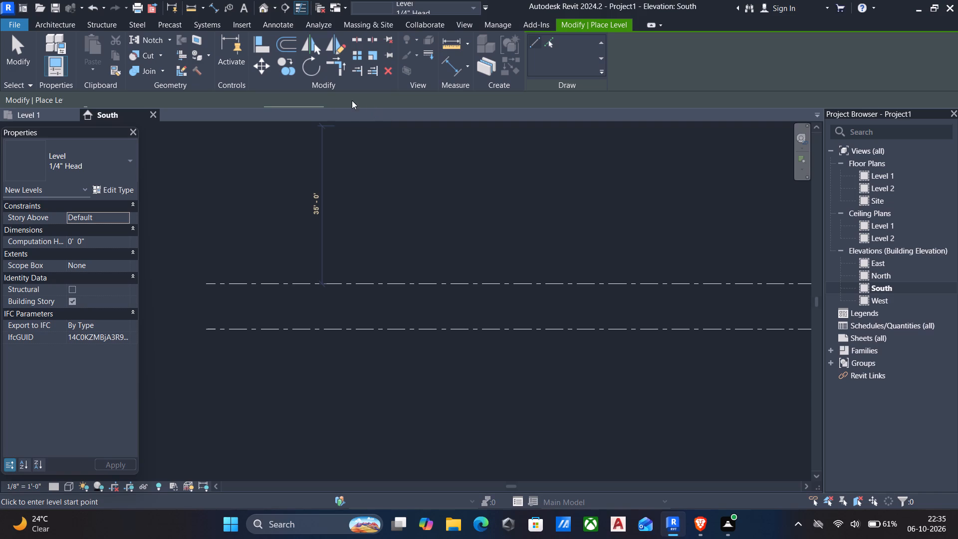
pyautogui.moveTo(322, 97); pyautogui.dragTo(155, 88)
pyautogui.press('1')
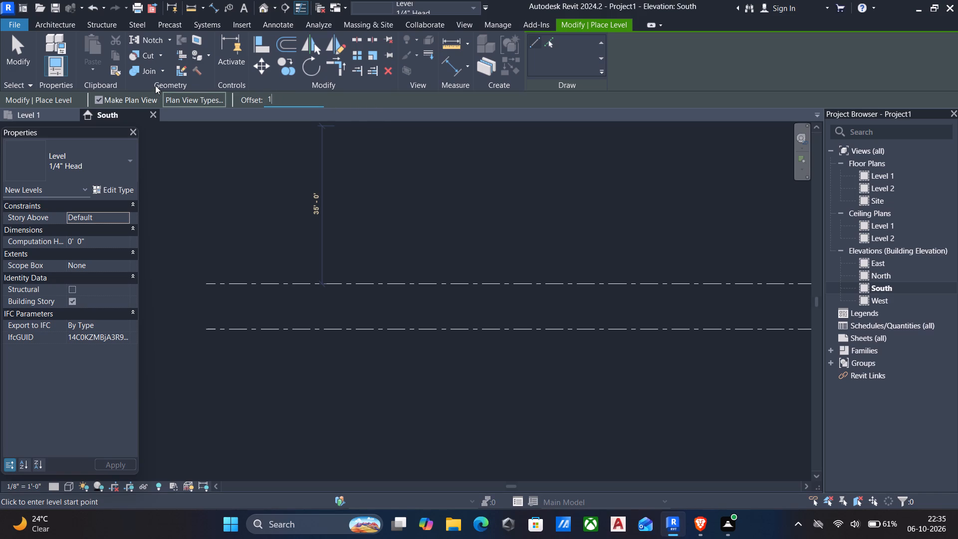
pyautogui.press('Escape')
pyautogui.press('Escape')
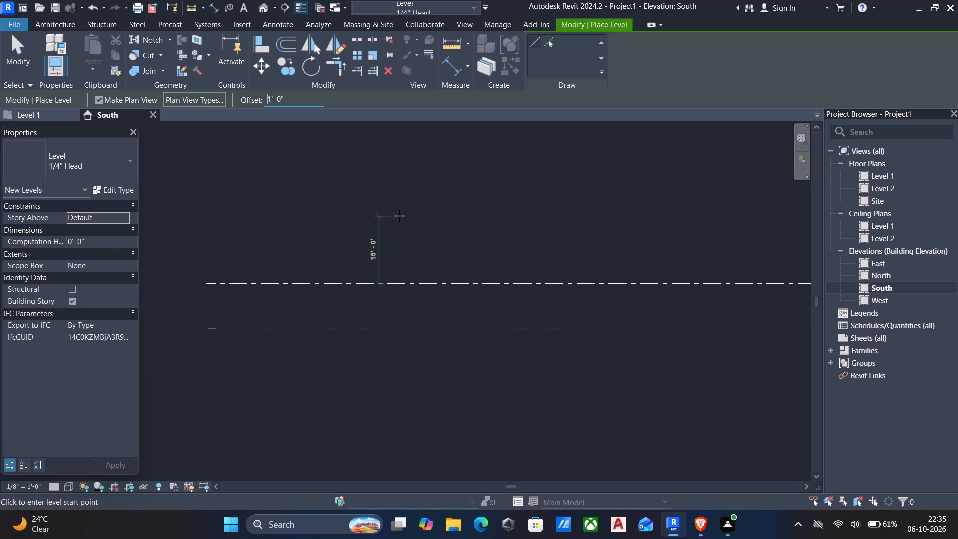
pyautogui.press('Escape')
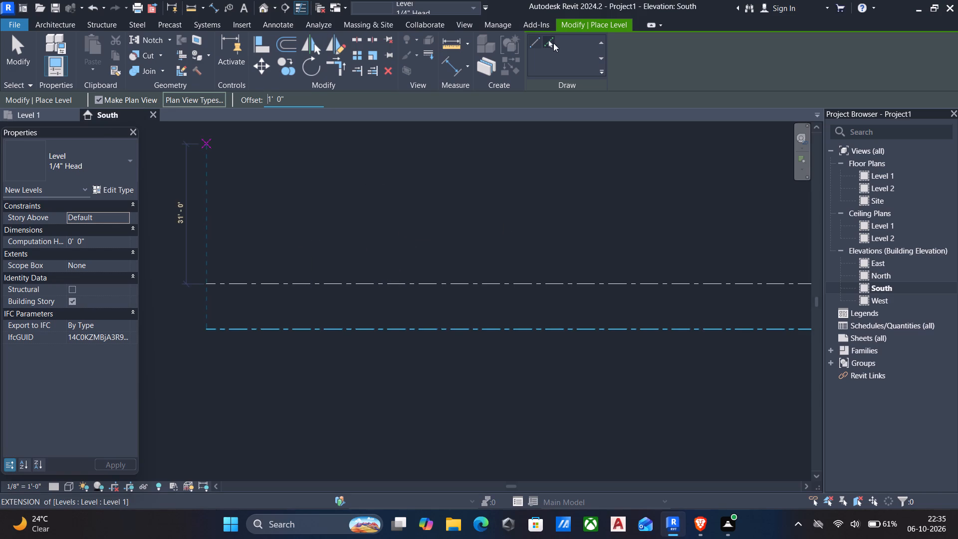
# Set temporary dimensions to measure from faces for walls and from openings for doors and windows.
pyautogui.click(502, 20)
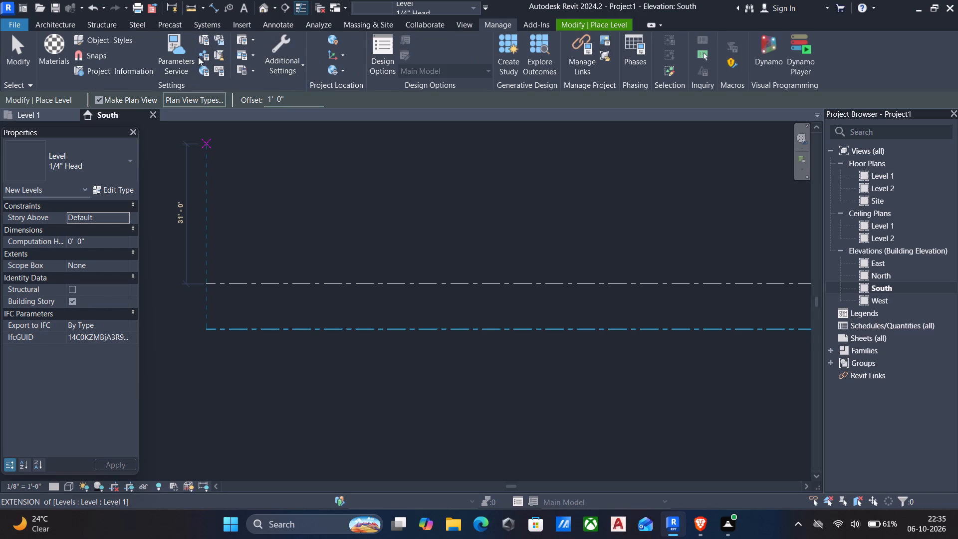
pyautogui.click(293, 57)
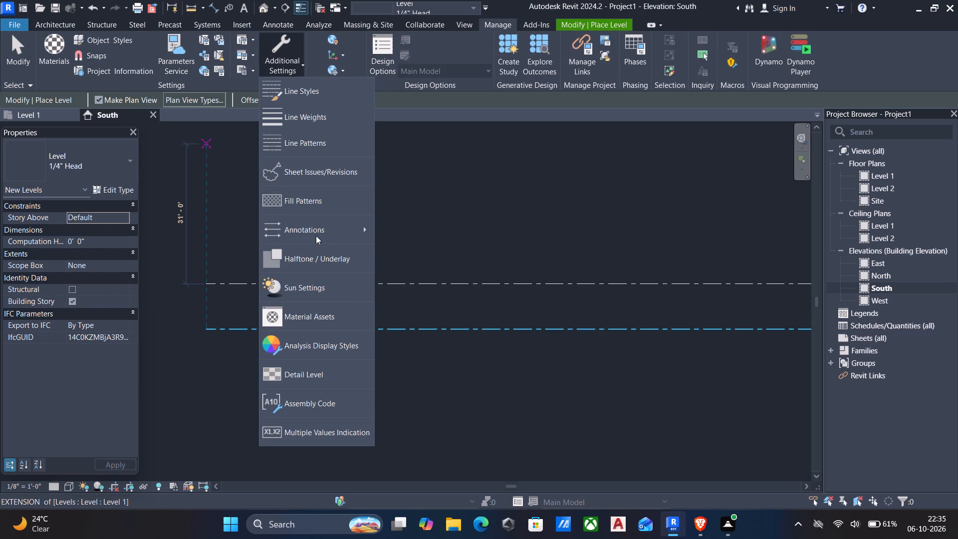
pyautogui.click(312, 231)
pyautogui.click(421, 252)
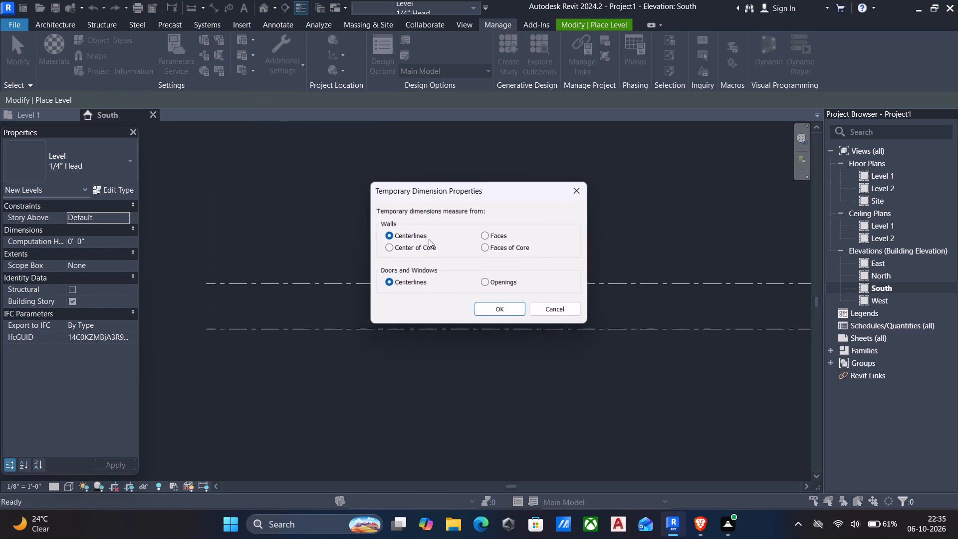
pyautogui.click(483, 234)
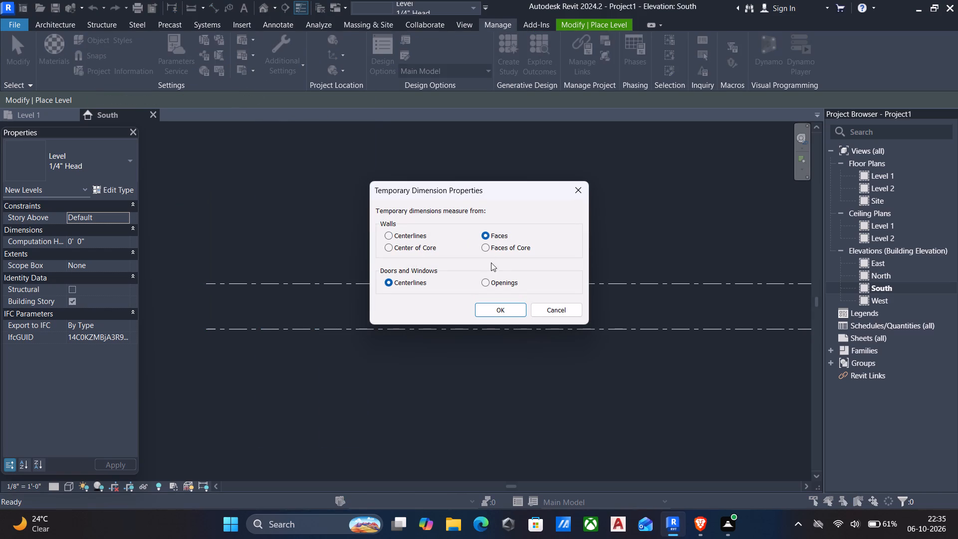
pyautogui.click(484, 281)
pyautogui.click(488, 304)
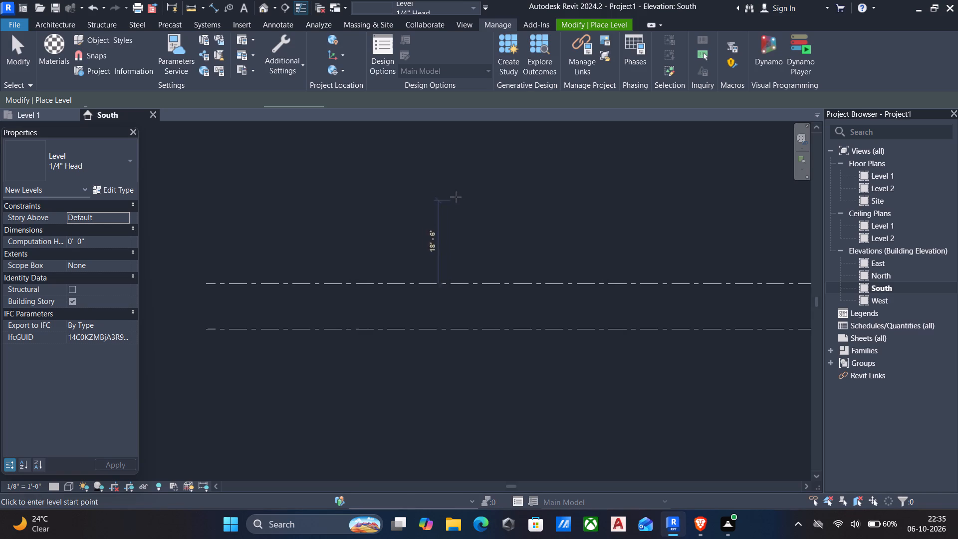
pyautogui.press('Escape')
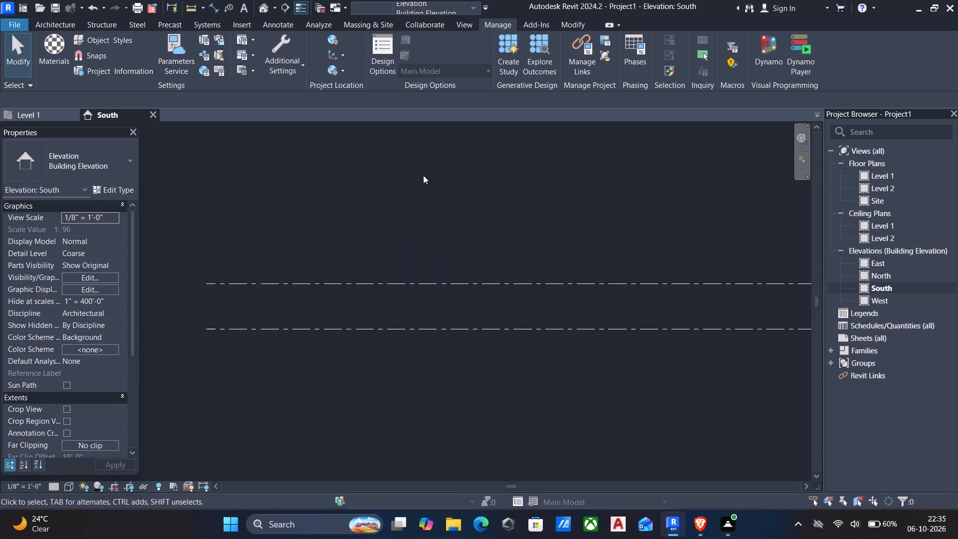
pyautogui.scroll(-1, 506, 249)
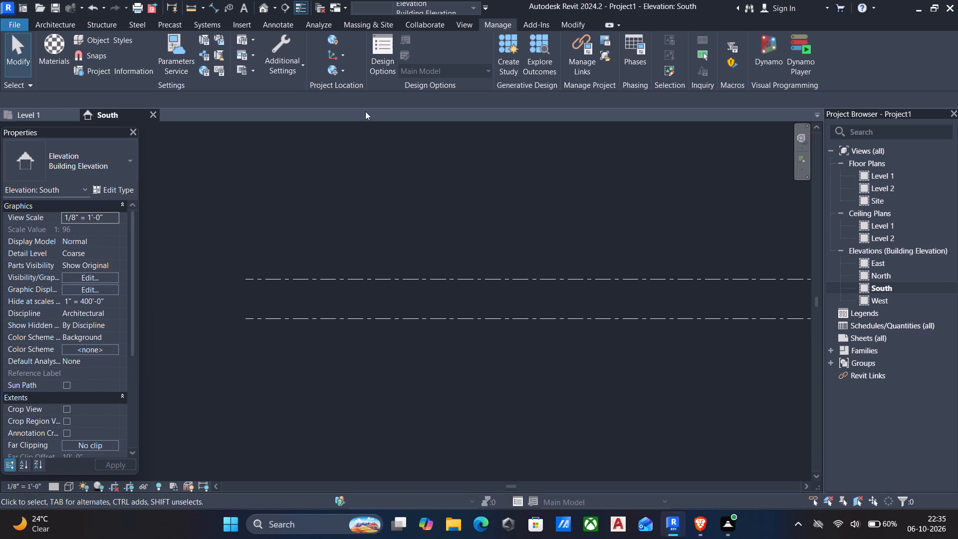
# Start 9" walls on the Level 1 floor plan with height up to Level 2 and location line Finish Face: Exterior.
pyautogui.doubleClick(886, 177)
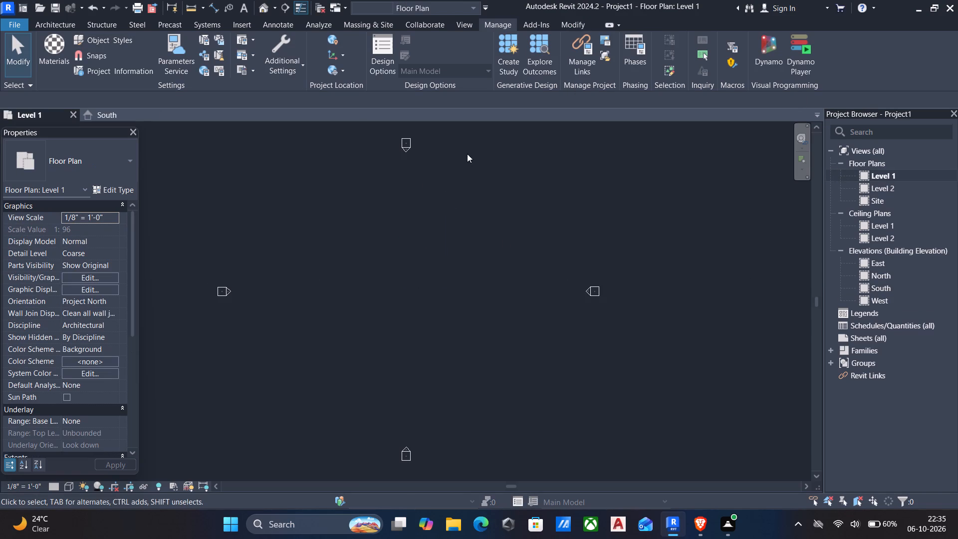
pyautogui.moveTo(407, 241); pyautogui.dragTo(568, 234, button='middle')
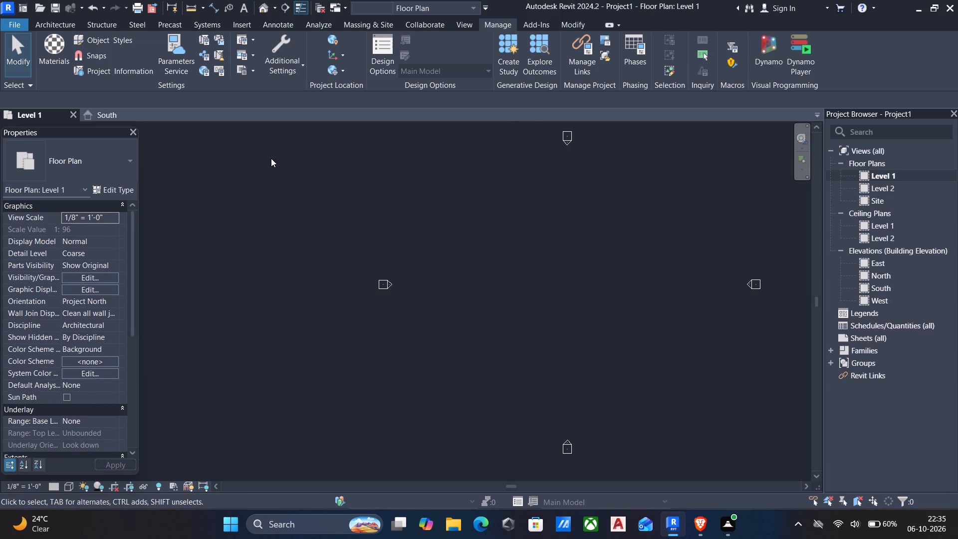
pyautogui.write('wa')
pyautogui.scroll(1, 88, 124)
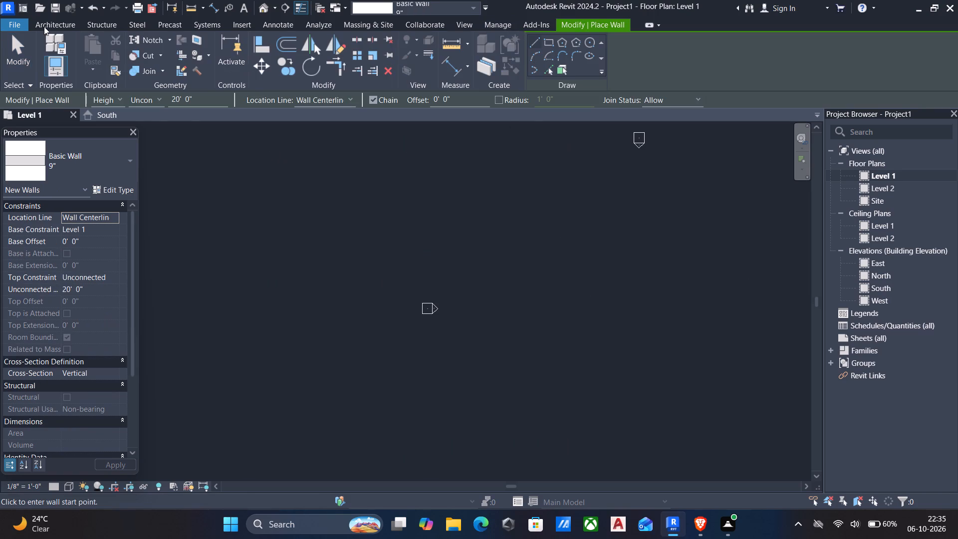
pyautogui.click(160, 96)
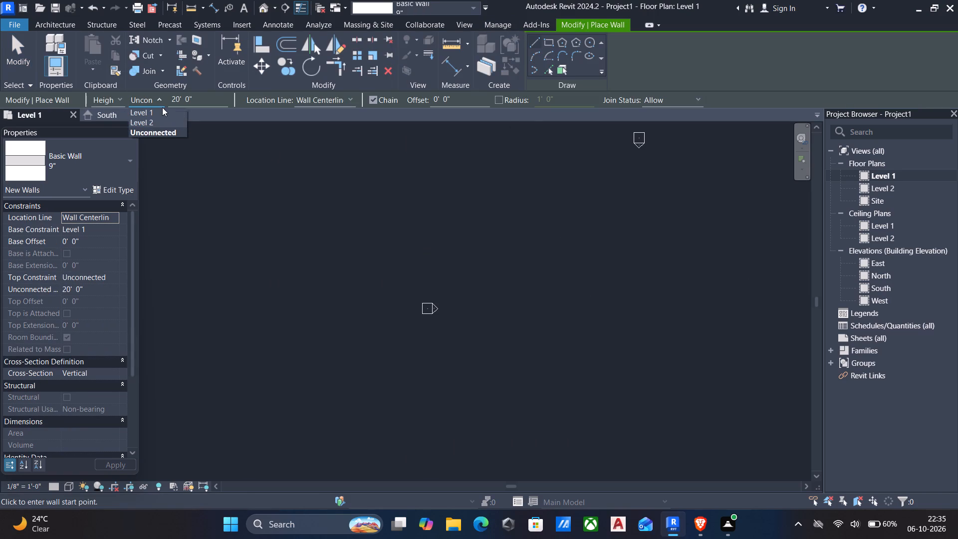
pyautogui.click(165, 120)
pyautogui.click(343, 96)
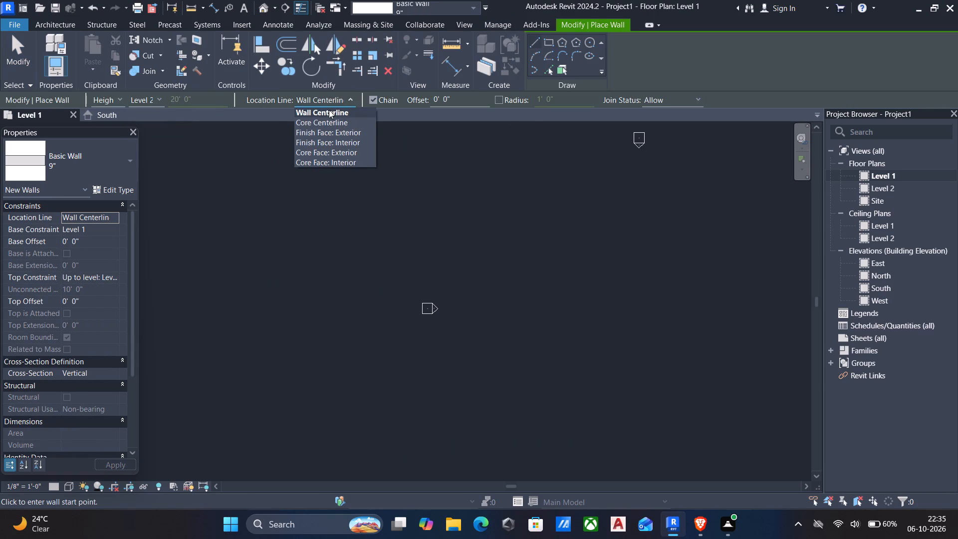
pyautogui.click(328, 133)
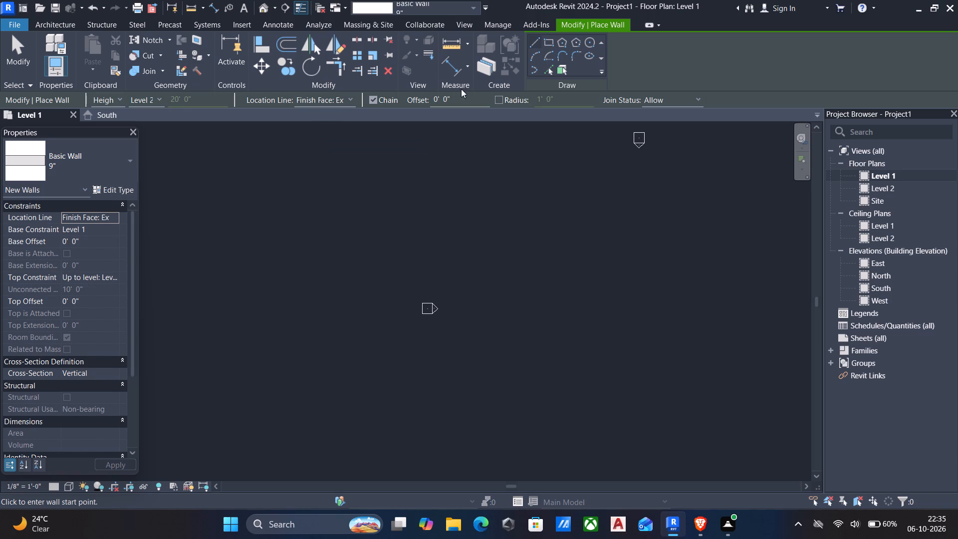
# Draw a rectangle of exterior walls about 57' wide by 45'-6" deep between the elevation markers.
pyautogui.click(545, 42)
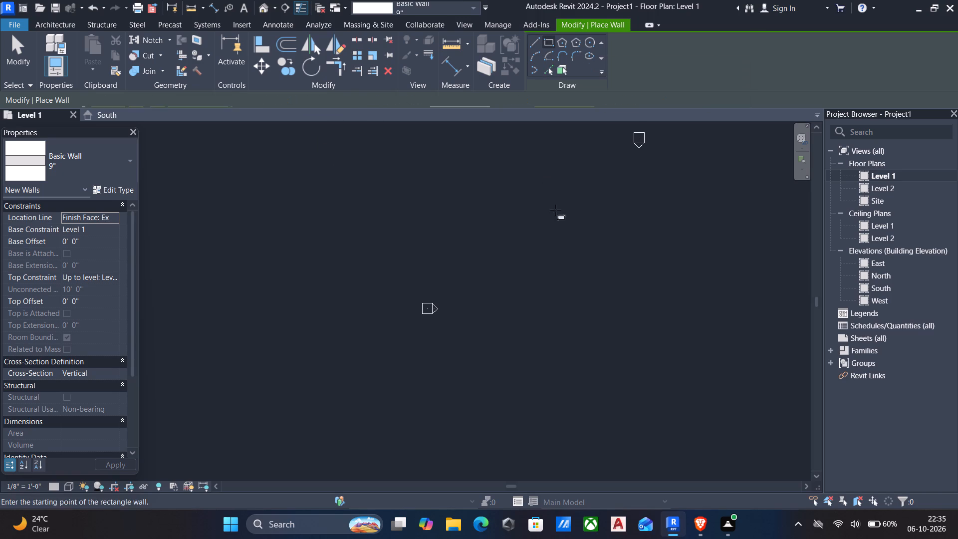
pyautogui.scroll(1, 555, 210)
pyautogui.moveTo(555, 210); pyautogui.dragTo(327, 210, button='middle')
pyautogui.scroll(-1, 332, 237)
pyautogui.moveTo(332, 238); pyautogui.dragTo(334, 208, button='middle')
pyautogui.scroll(2, 348, 194)
pyautogui.click(352, 176)
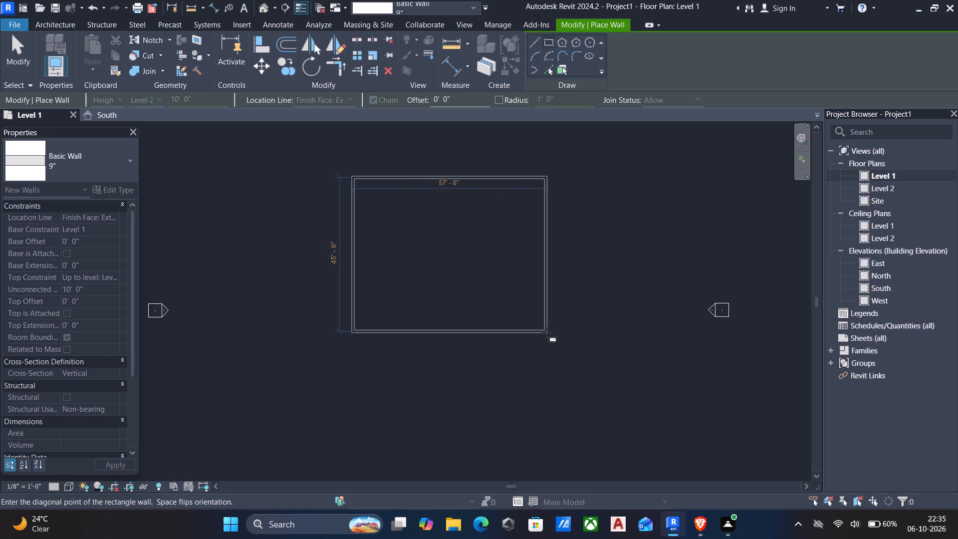
pyautogui.click(547, 332)
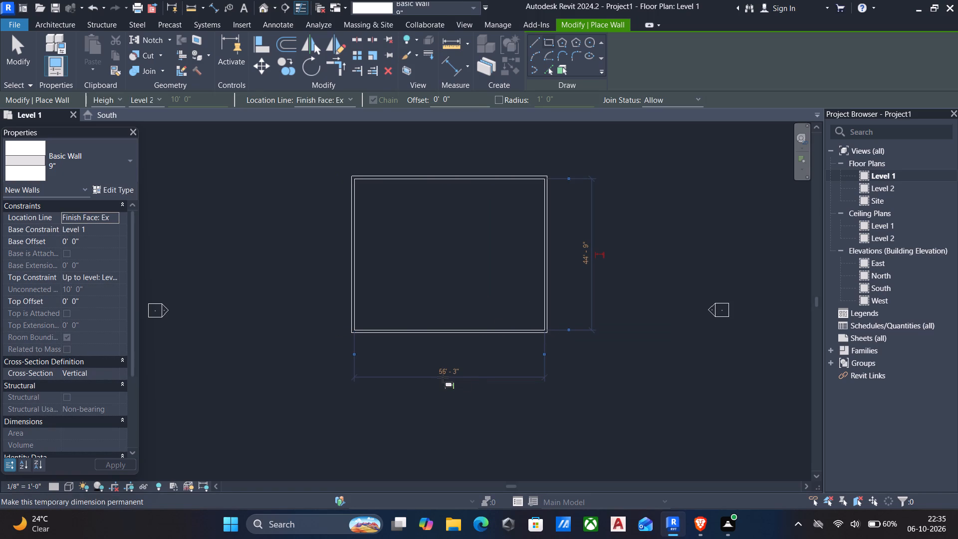
pyautogui.press('Escape')
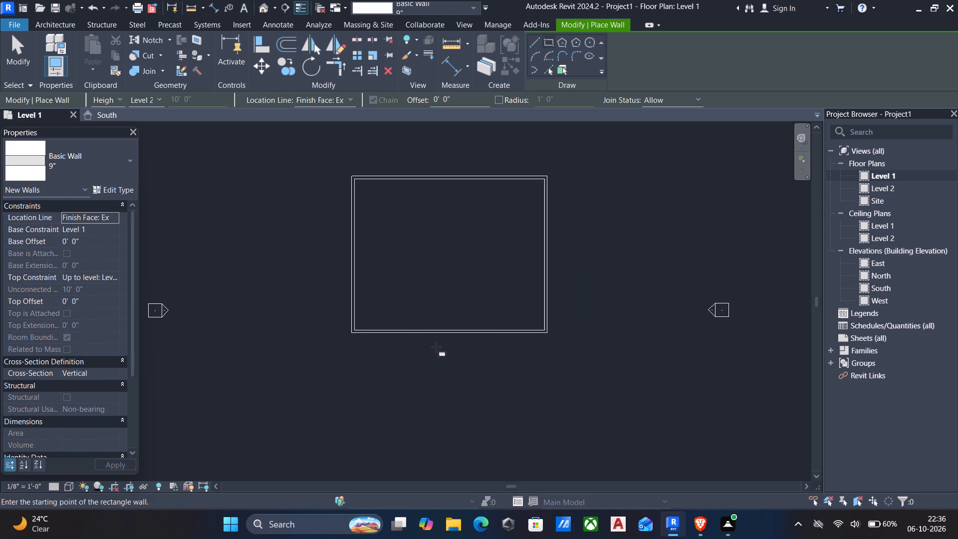
pyautogui.press('Escape')
# Set the inside distance between opposite exterior walls to 50' in both directions, moving the south wall and the east wall.
pyautogui.click(434, 337)
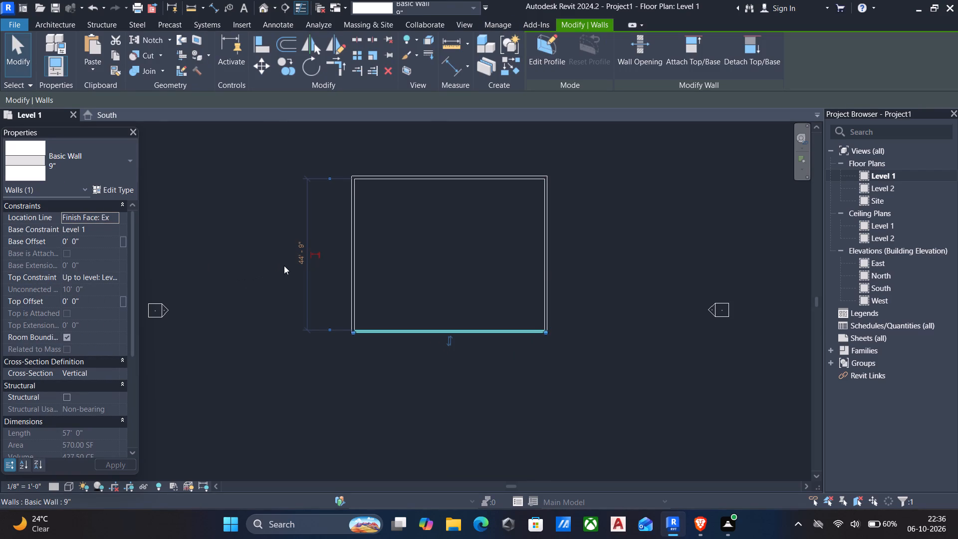
pyautogui.click(297, 256)
pyautogui.write("50'")
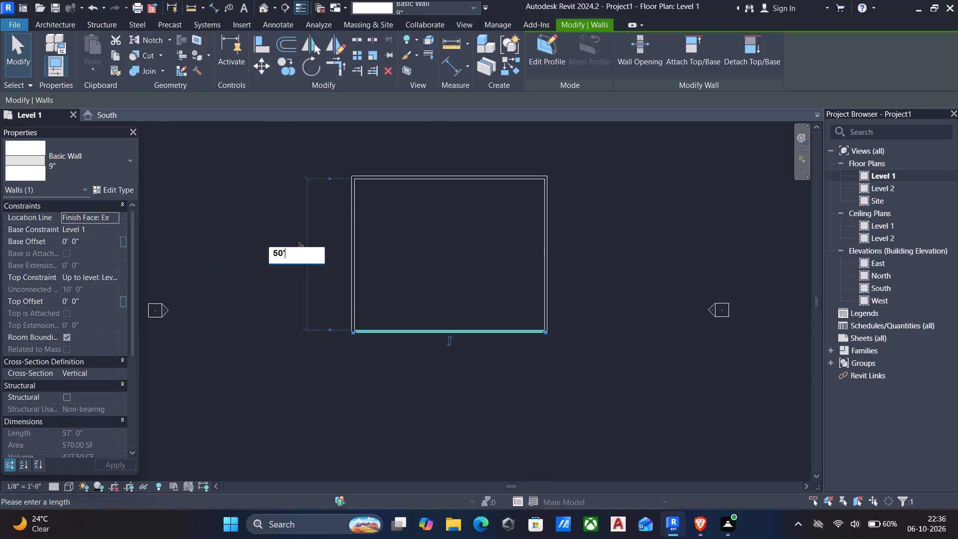
pyautogui.press('Return')
pyautogui.click(549, 278)
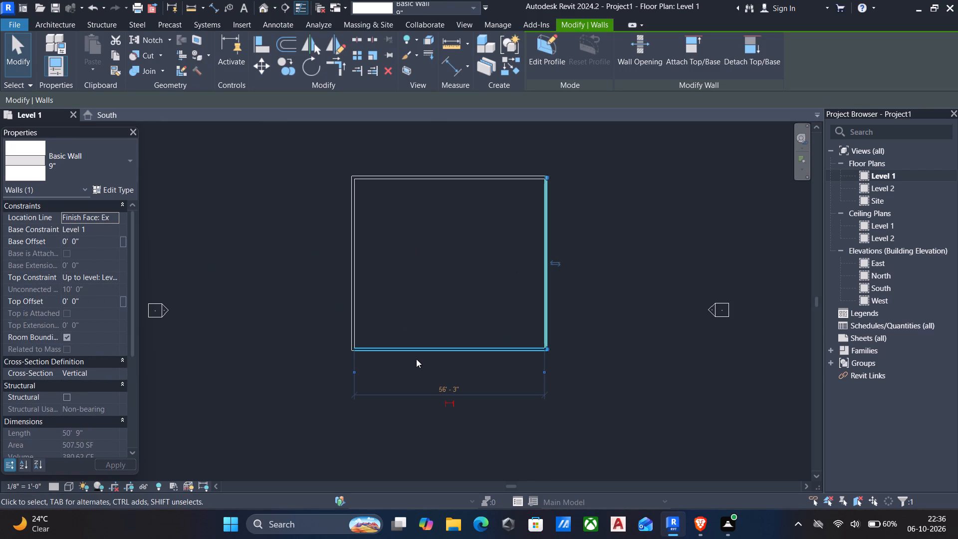
pyautogui.click(443, 388)
pyautogui.write("50'")
pyautogui.press('Return')
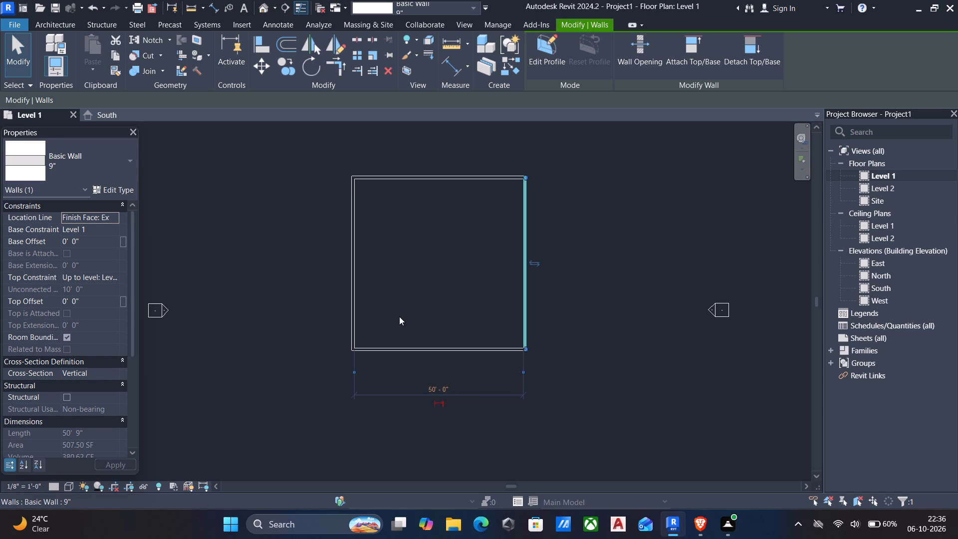
pyautogui.press('Escape')
# Start a new wall with Create Similar from the south exterior wall.
pyautogui.moveTo(398, 307); pyautogui.dragTo(424, 348, button='middle')
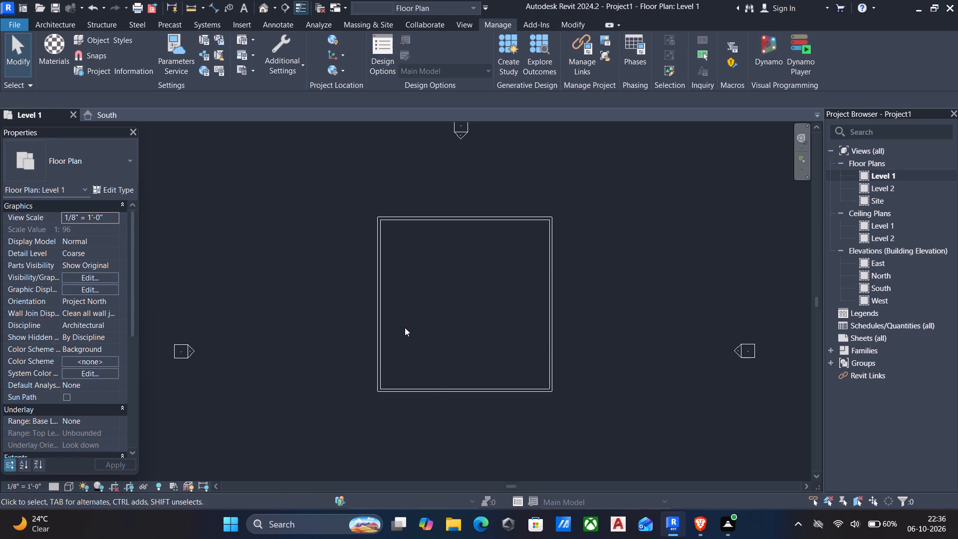
pyautogui.moveTo(446, 394); pyautogui.dragTo(430, 368, button='middle')
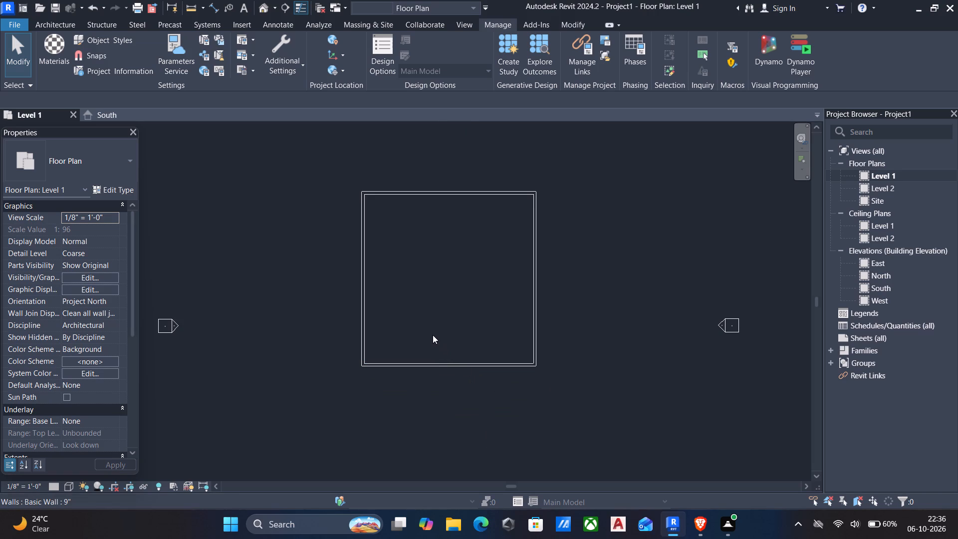
pyautogui.moveTo(403, 307); pyautogui.dragTo(412, 312, button='middle')
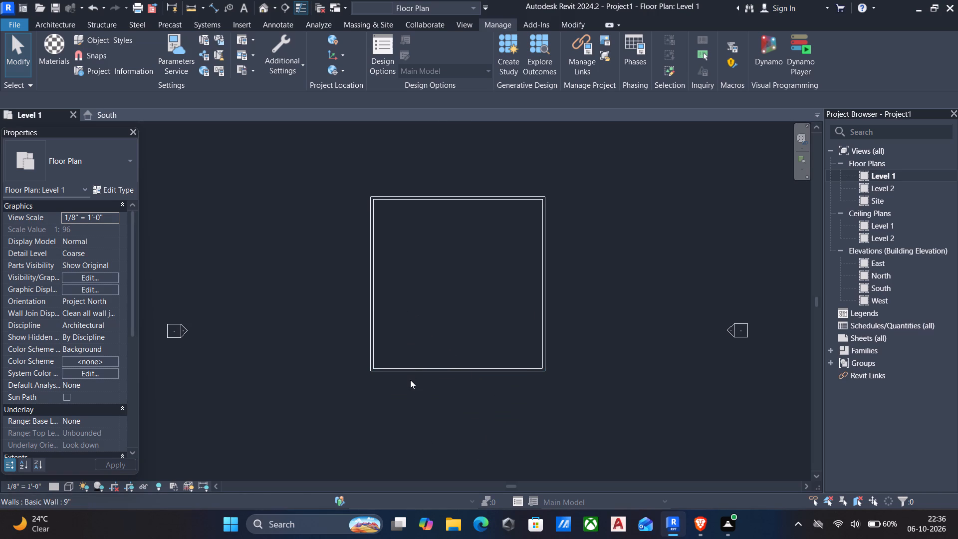
pyautogui.click(404, 370)
pyautogui.write('cs')
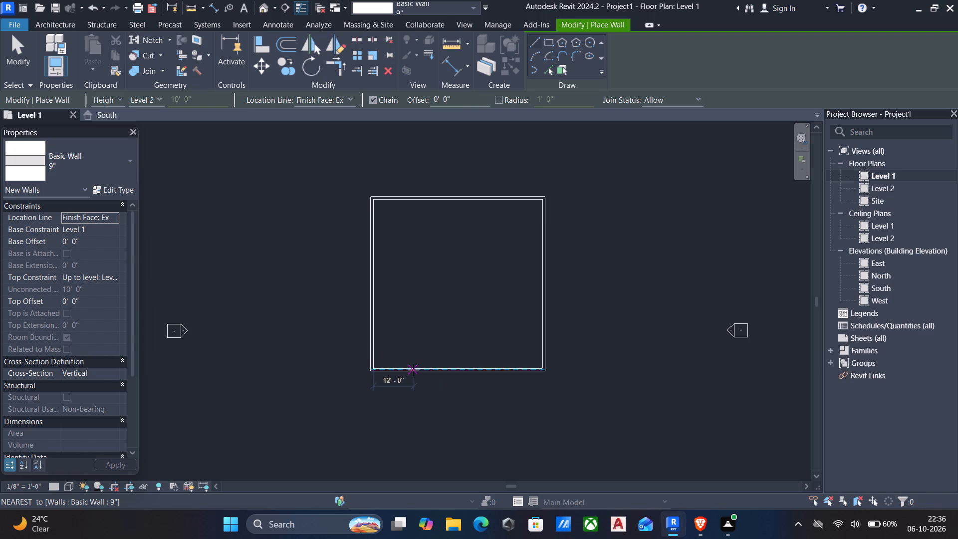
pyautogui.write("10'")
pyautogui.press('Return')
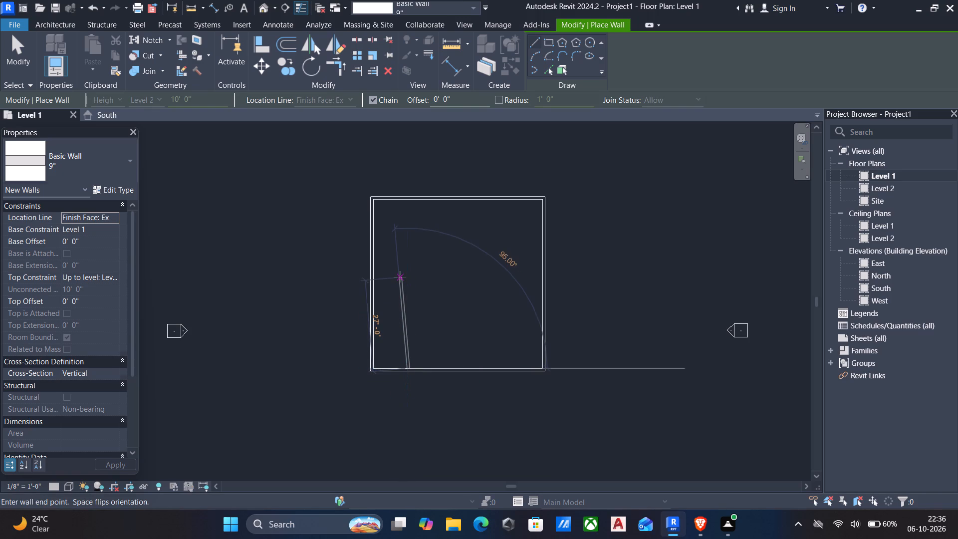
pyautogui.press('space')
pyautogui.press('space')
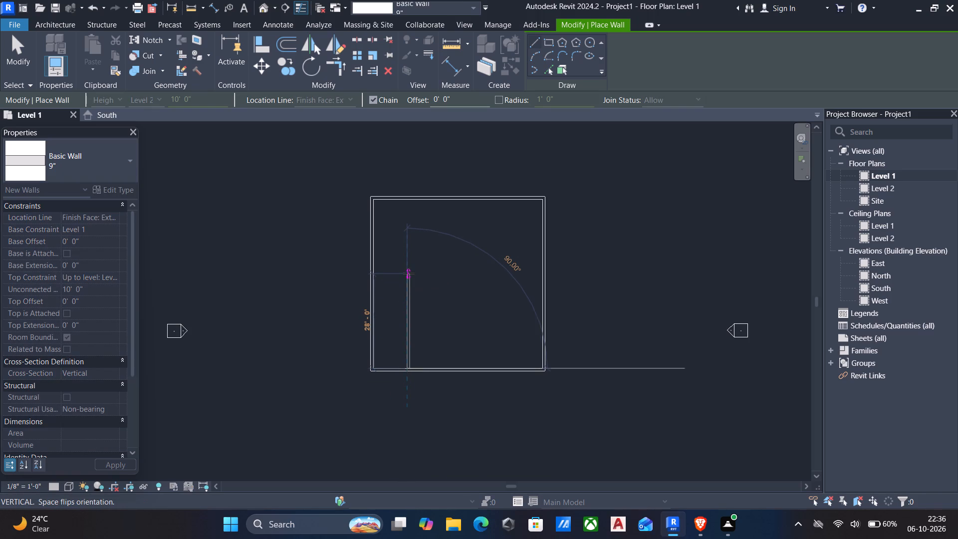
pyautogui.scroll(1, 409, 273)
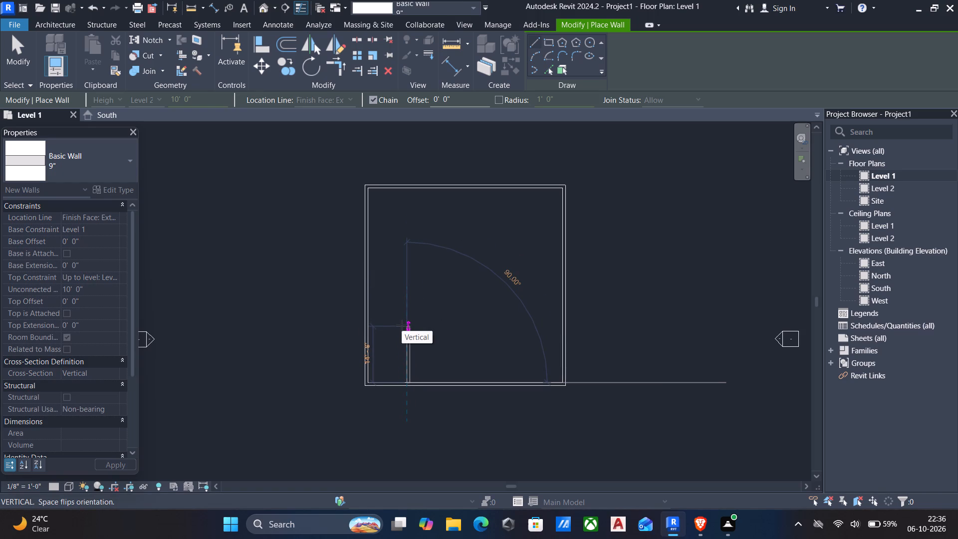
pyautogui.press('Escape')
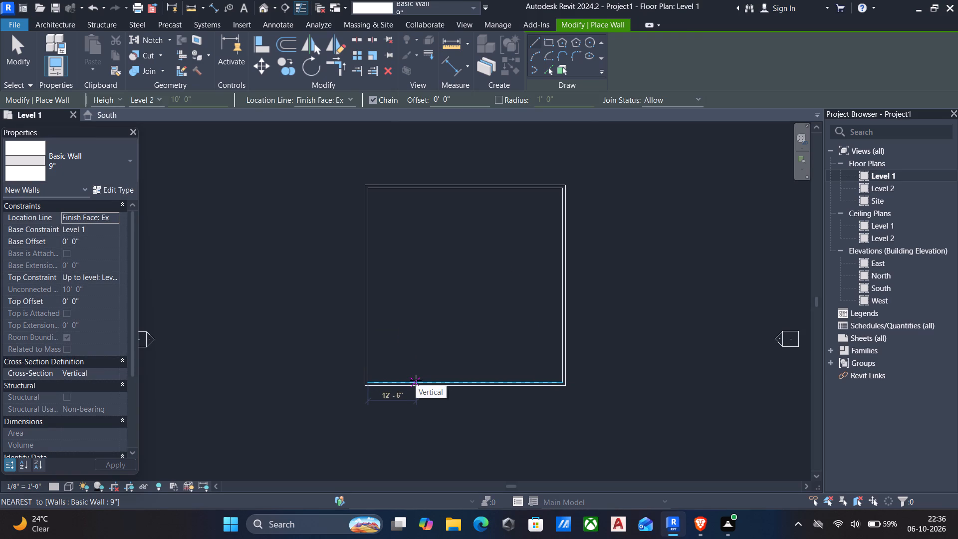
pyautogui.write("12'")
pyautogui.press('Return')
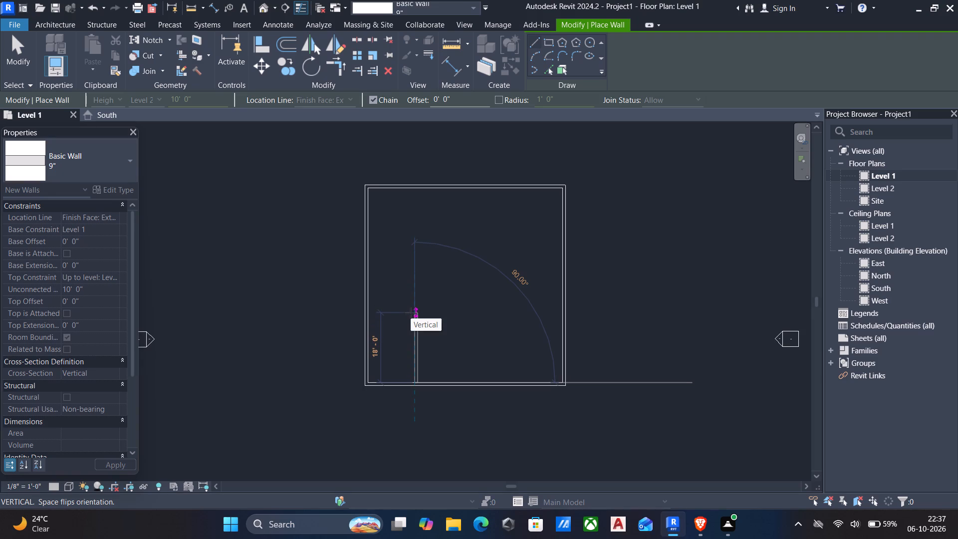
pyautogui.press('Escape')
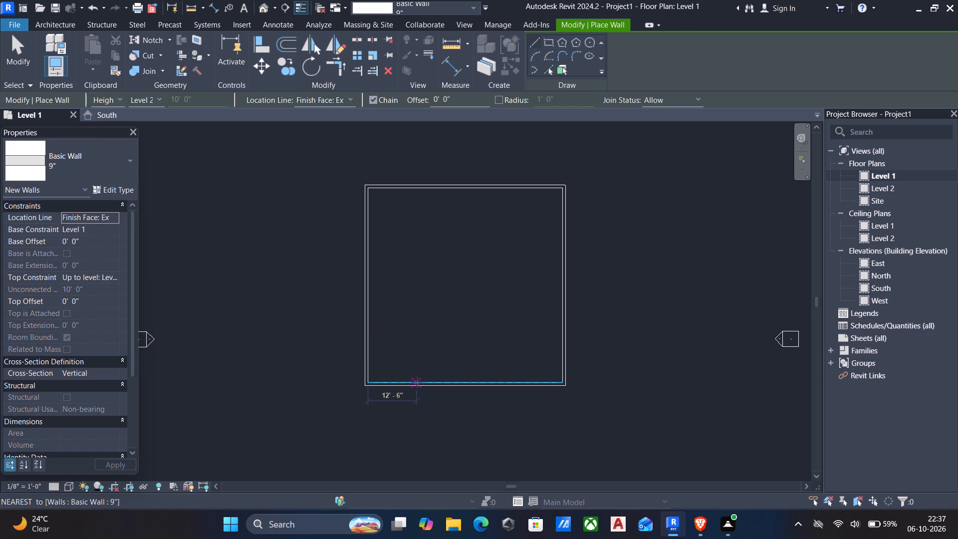
# Draw a partition about 17' long going north from the south wall, starting 15' from the west wall's inside face.
pyautogui.write("15'")
pyautogui.press('Return')
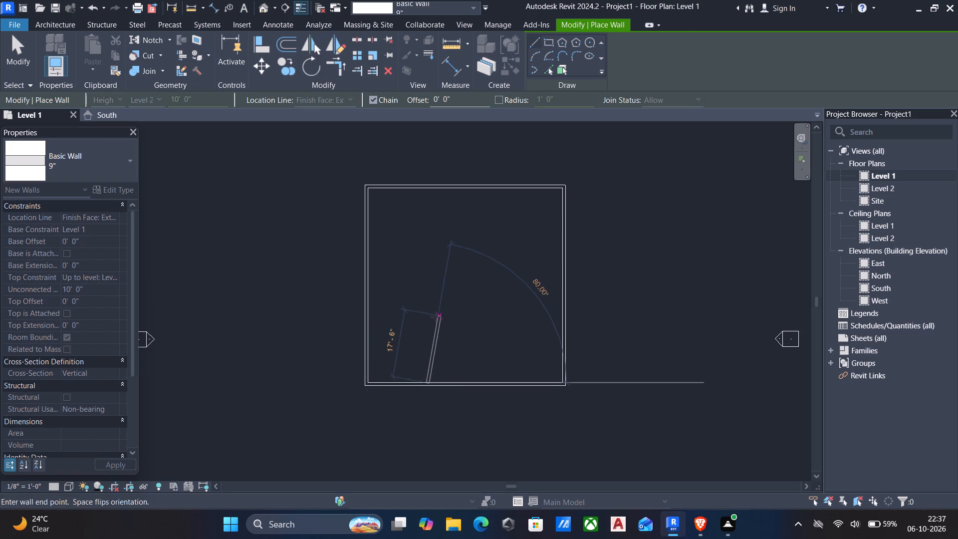
pyautogui.click(424, 318)
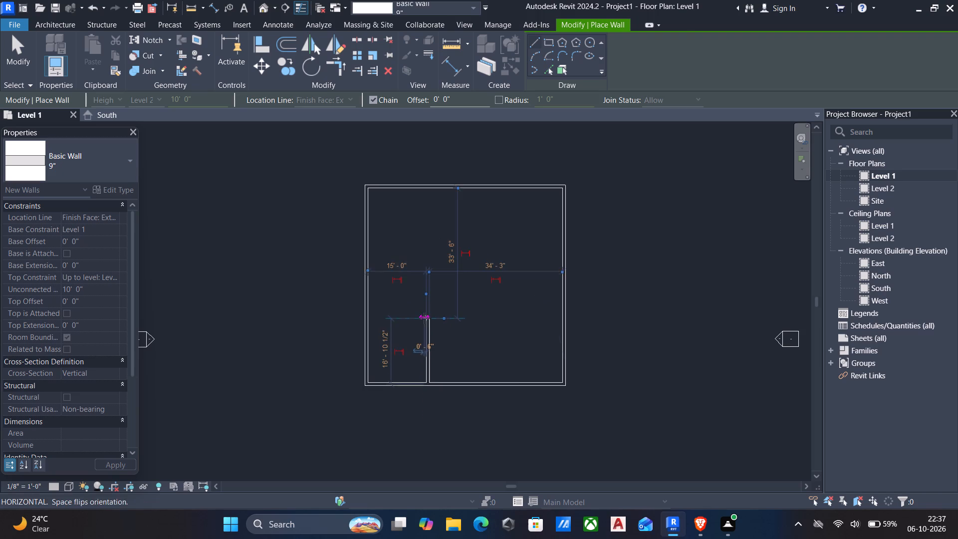
pyautogui.press('Escape')
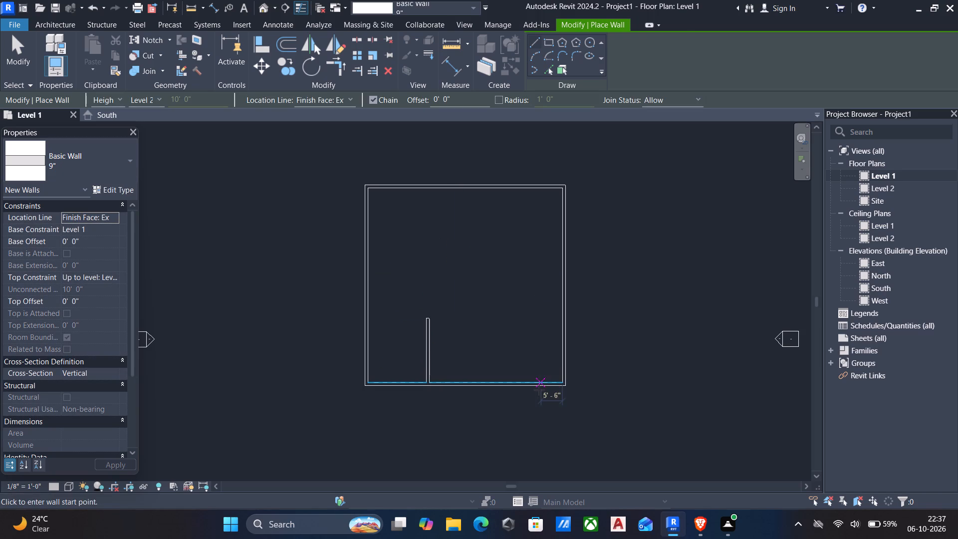
# Enclose the southeast corner room with walls starting 15' from the east wall, north to the first partition's end level, and across to the east wall.
pyautogui.write("15'")
pyautogui.press('Return')
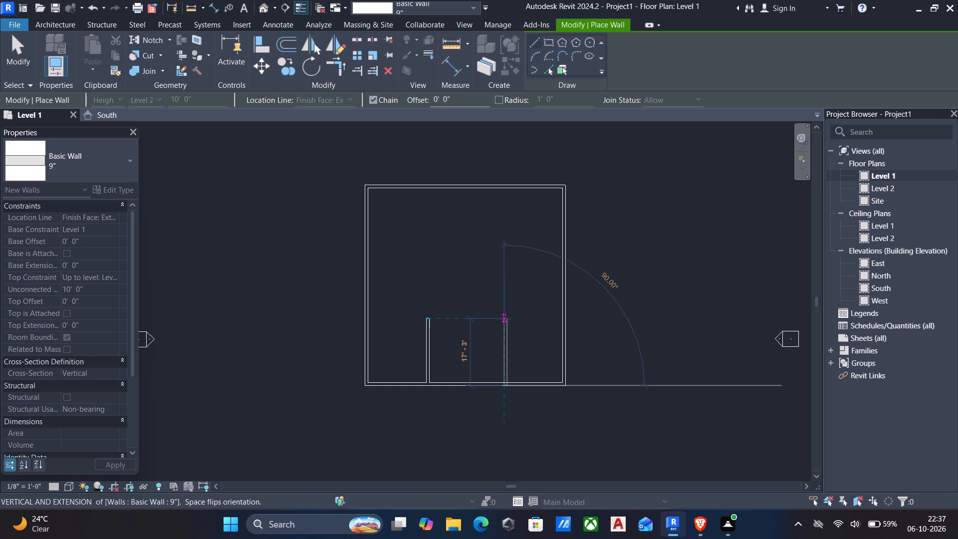
pyautogui.click(504, 318)
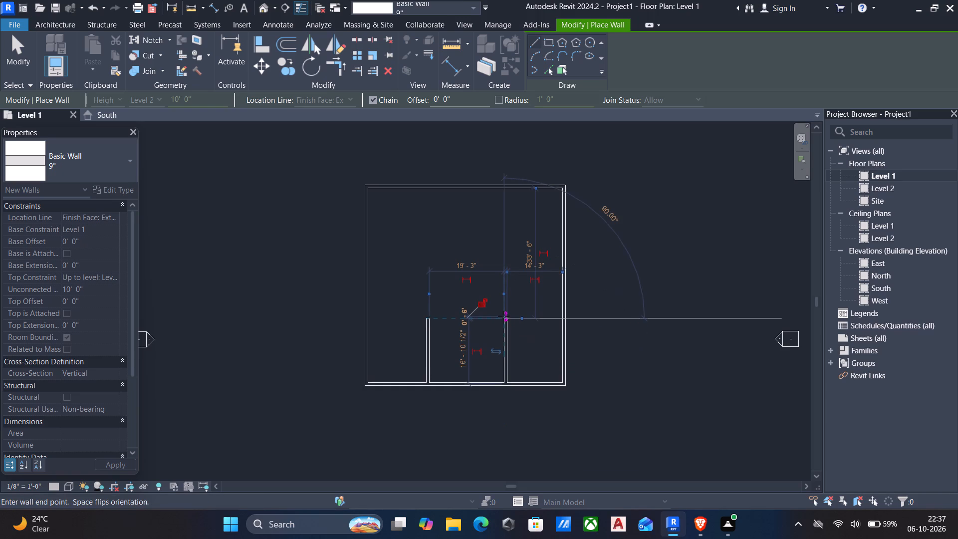
pyautogui.moveTo(488, 302); pyautogui.dragTo(489, 324, button='middle')
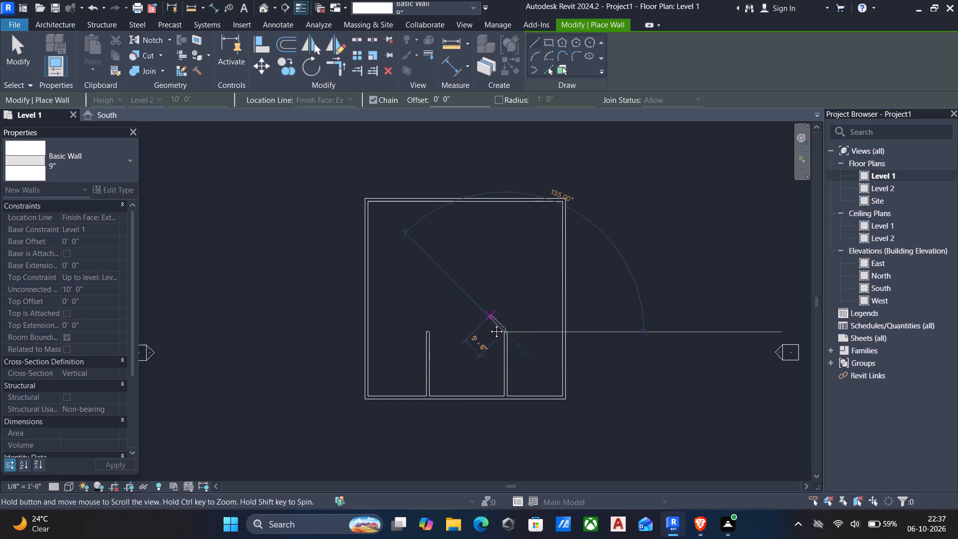
pyautogui.moveTo(489, 324); pyautogui.dragTo(488, 334, button='middle')
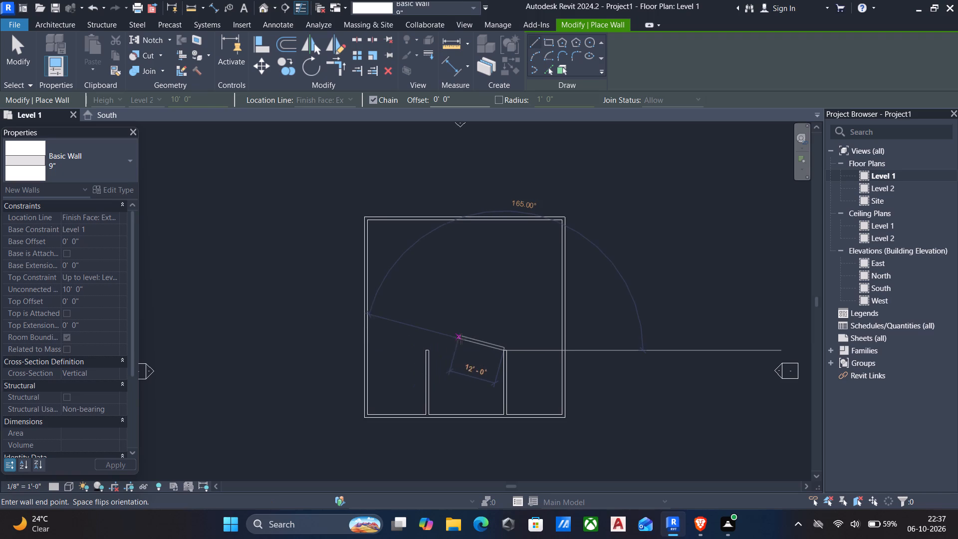
pyautogui.click(563, 347)
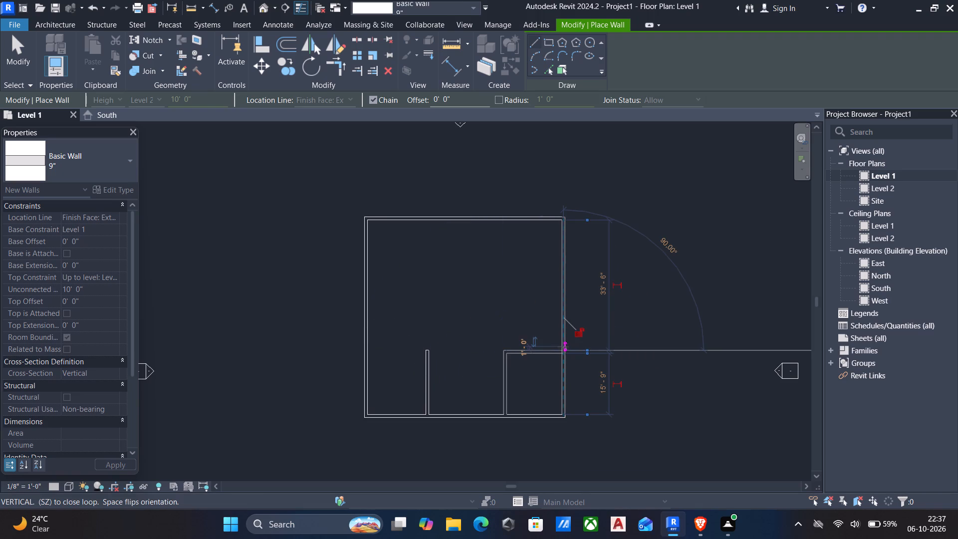
pyautogui.press('Escape')
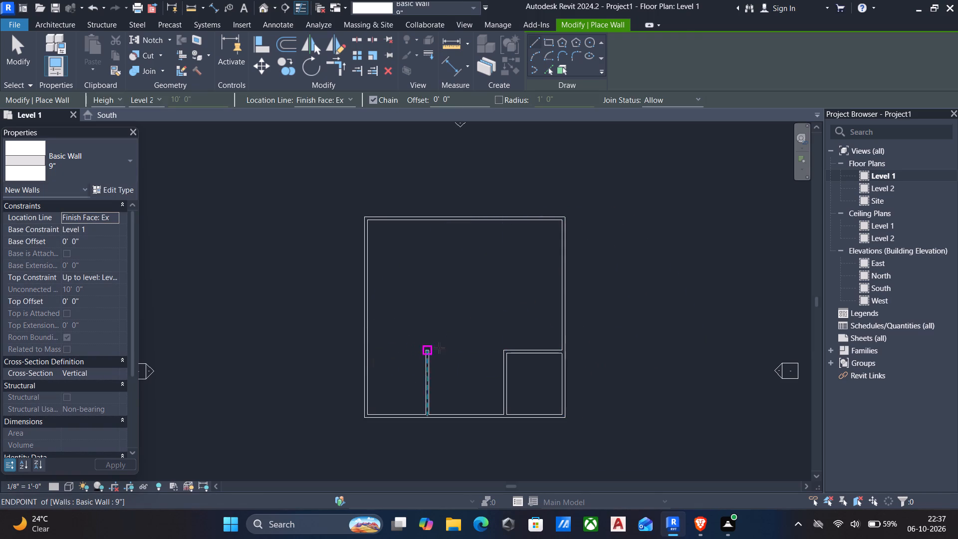
# Close the southwest corner room with a horizontal wall about 15' long from the partition's north end to the west exterior wall.
pyautogui.click(425, 347)
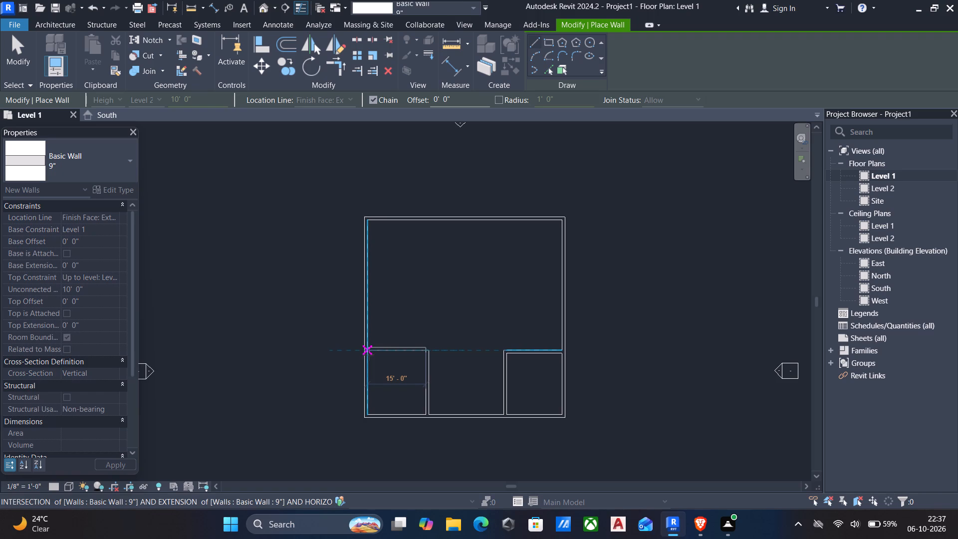
pyautogui.click(368, 355)
pyautogui.press('Escape')
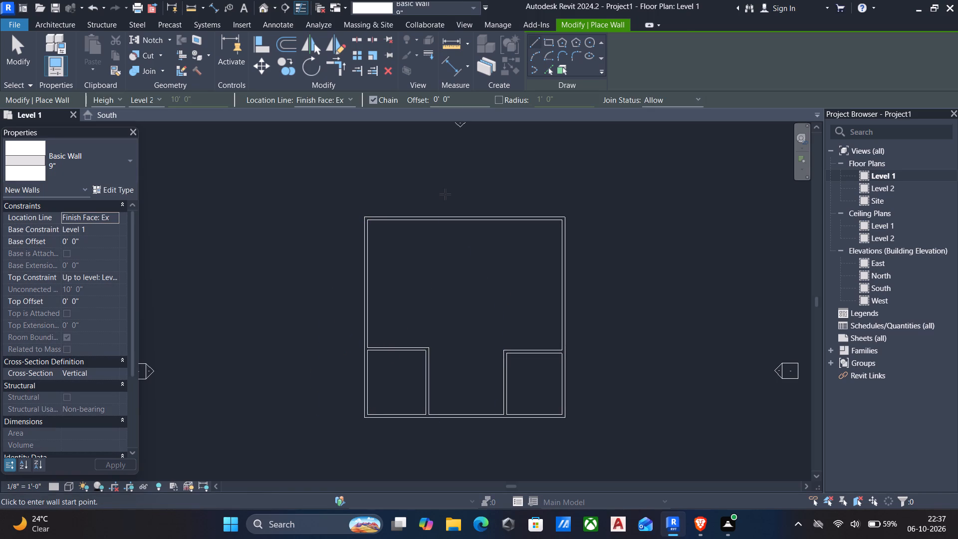
# Draw two partitions going south from the north wall, about 13' and 17' long, in line with the southwest and southeast rooms' inner walls.
pyautogui.click(429, 222)
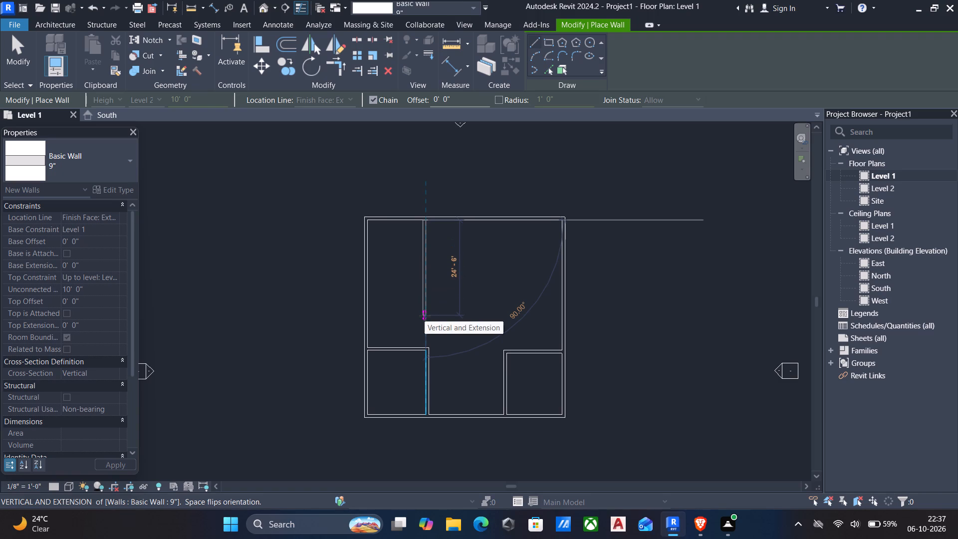
pyautogui.click(429, 271)
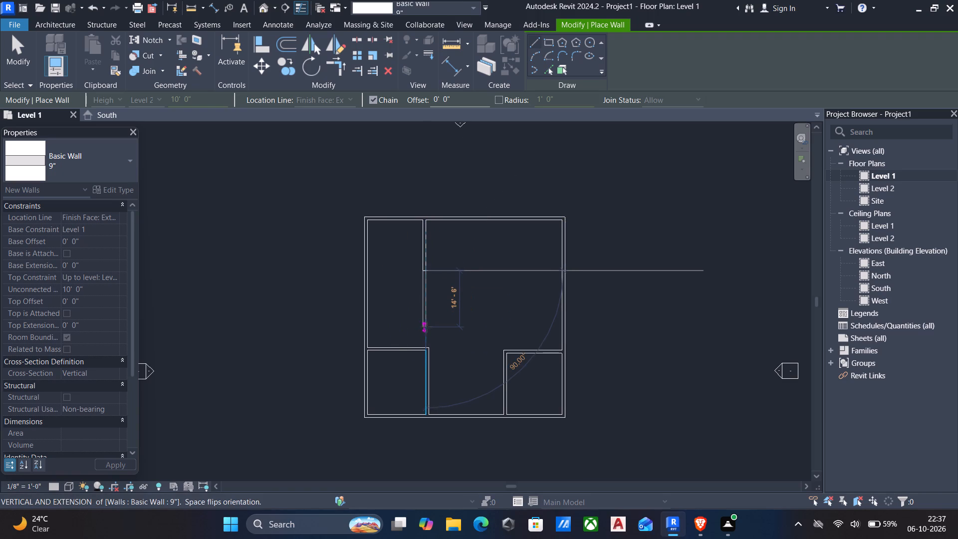
pyautogui.press('Escape')
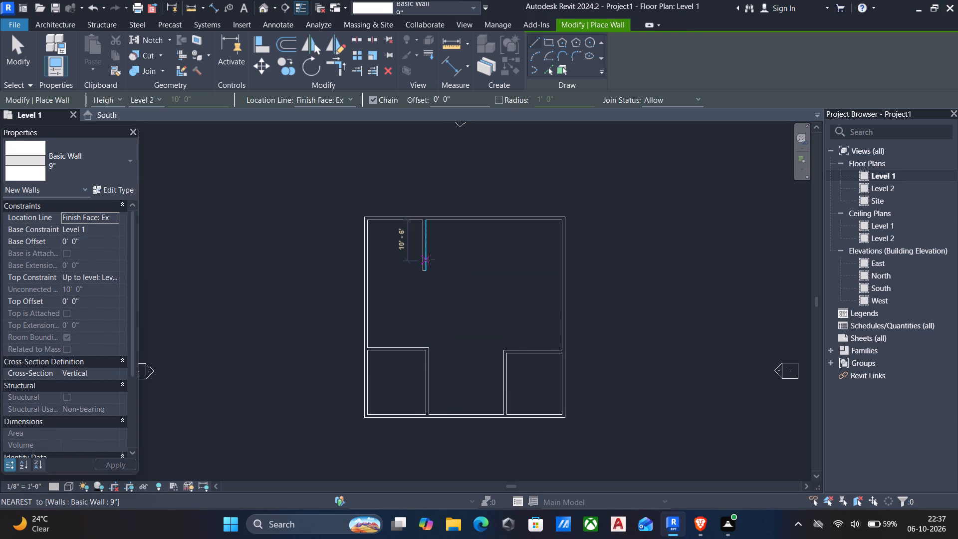
pyautogui.click(506, 223)
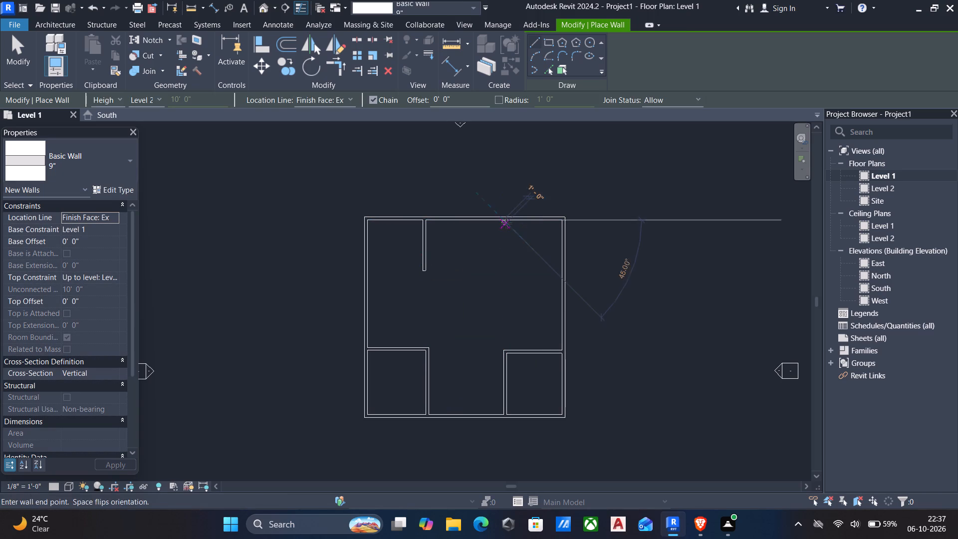
pyautogui.click(504, 284)
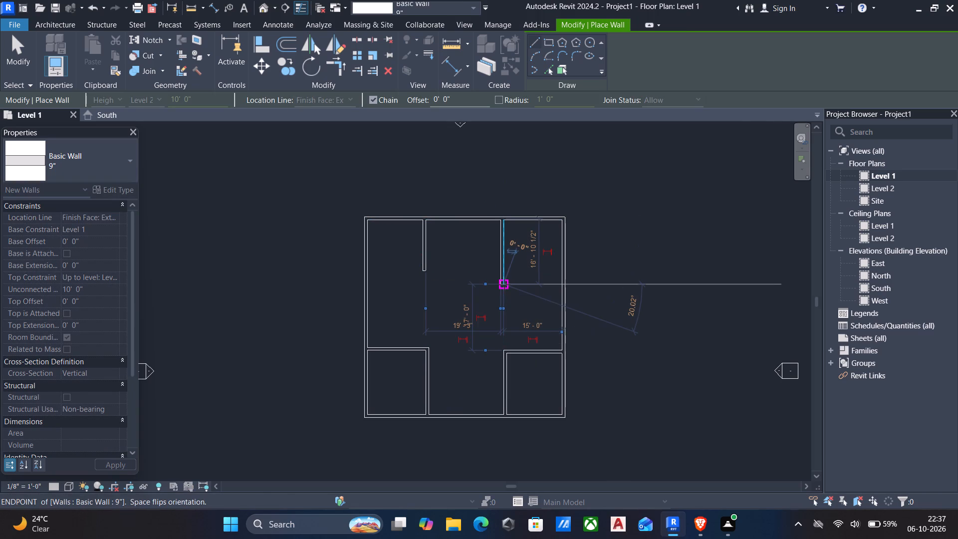
pyautogui.press('Escape')
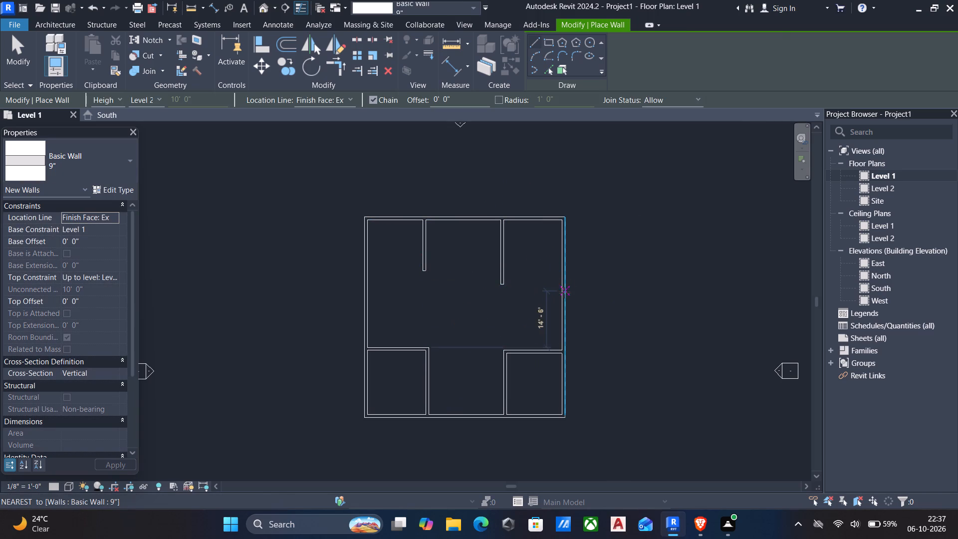
# Draw horizontal walls inward from the east and west exterior walls, just below the north partitions' ends and reaching to their lines.
pyautogui.click(564, 292)
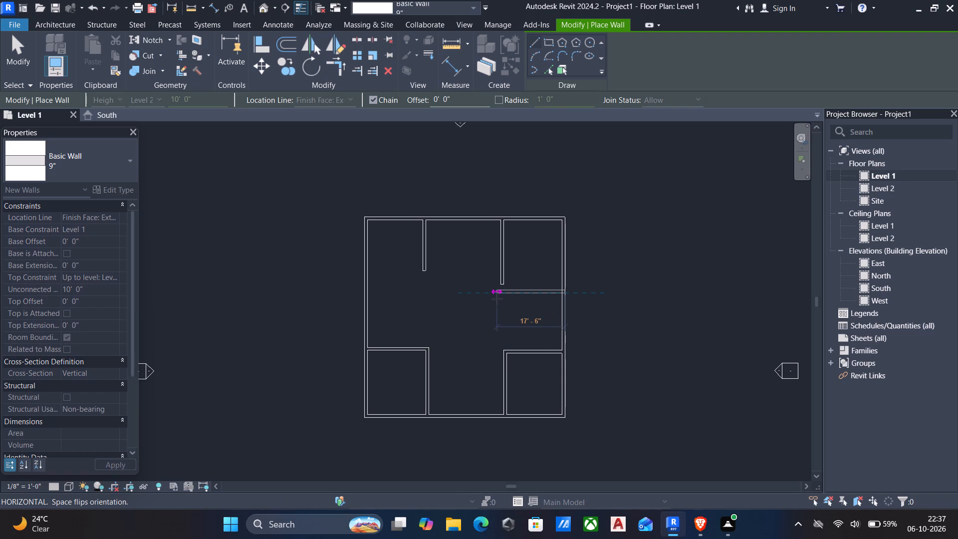
pyautogui.click(504, 298)
pyautogui.press('Escape')
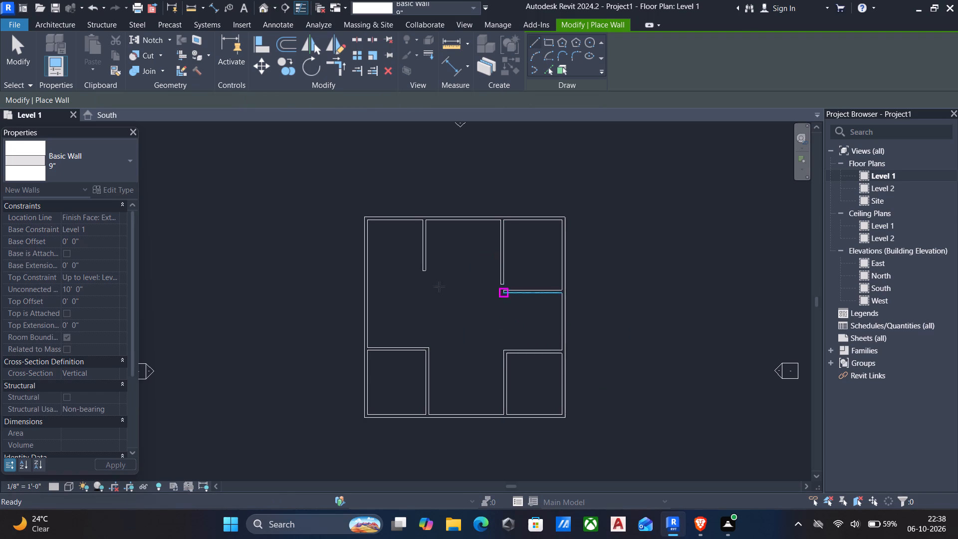
pyautogui.click(367, 295)
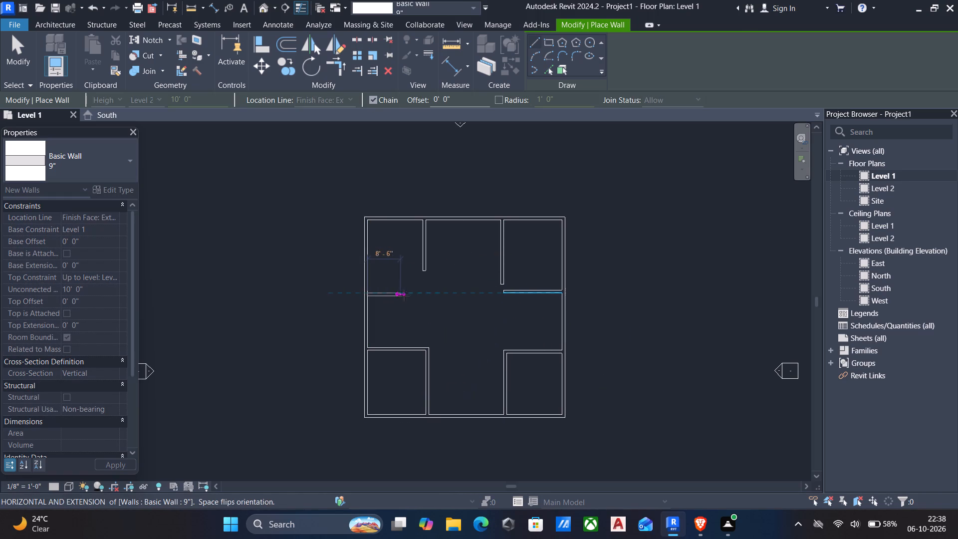
pyautogui.click(424, 294)
pyautogui.press('Escape')
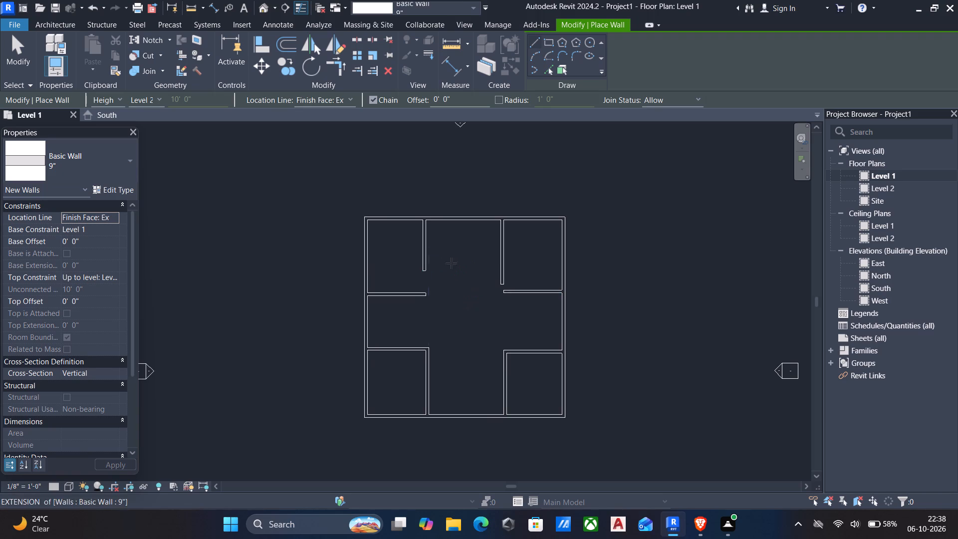
# Draw an L-shaped wall about 9' east from the northwest partition and about 9' 9" south, level with the west horizontal wall.
pyautogui.click(431, 255)
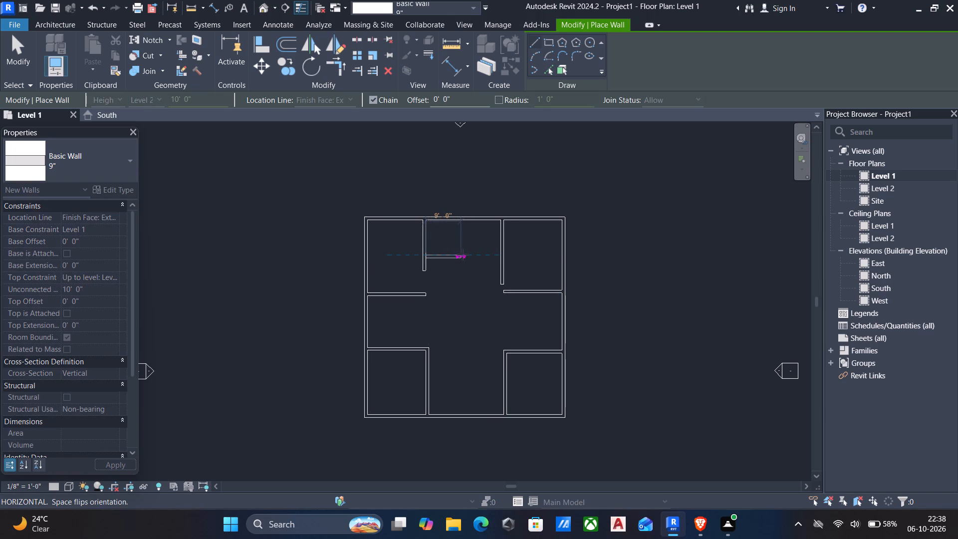
pyautogui.click(463, 255)
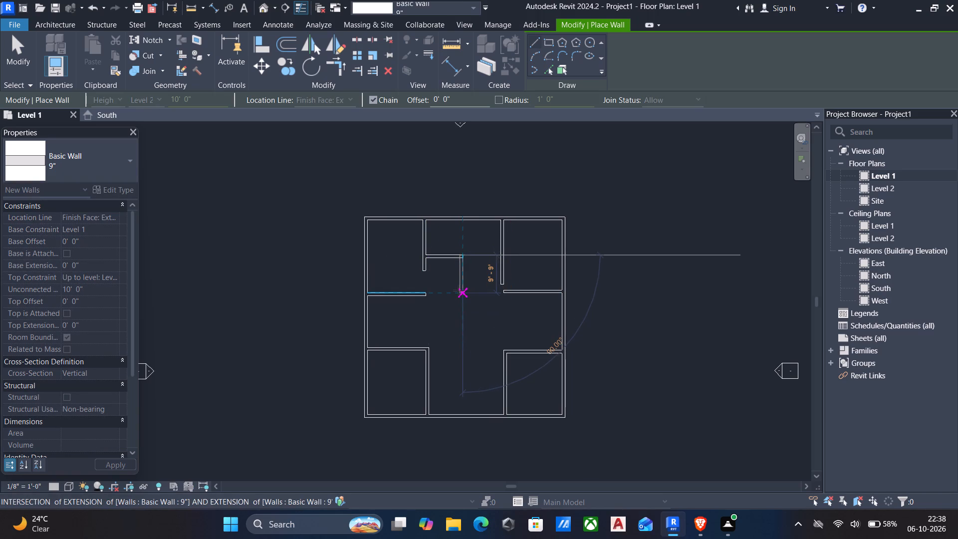
pyautogui.click(459, 296)
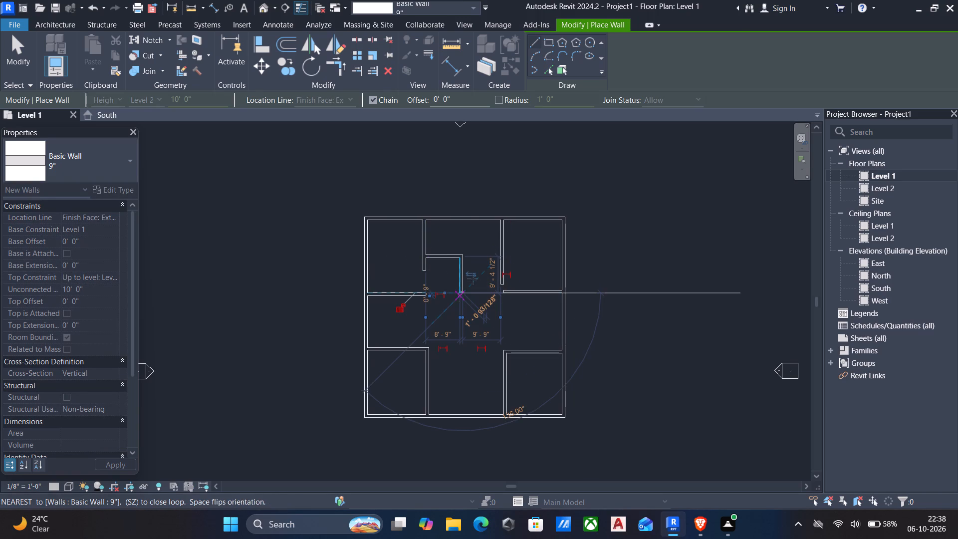
pyautogui.press('Escape')
pyautogui.press('Escape')
# Trim/extend the northeast room's horizontal wall and partition to meet in a corner.
pyautogui.press('t')
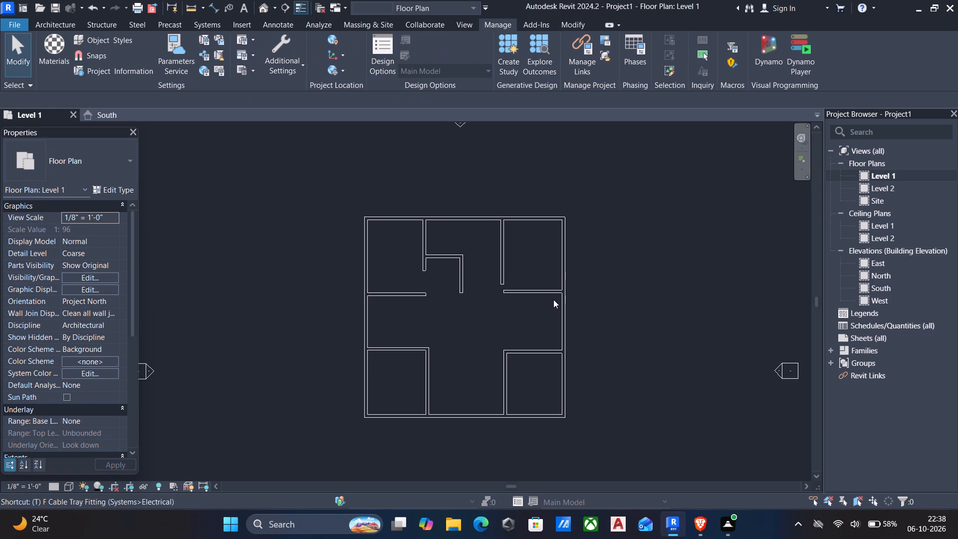
pyautogui.press('r')
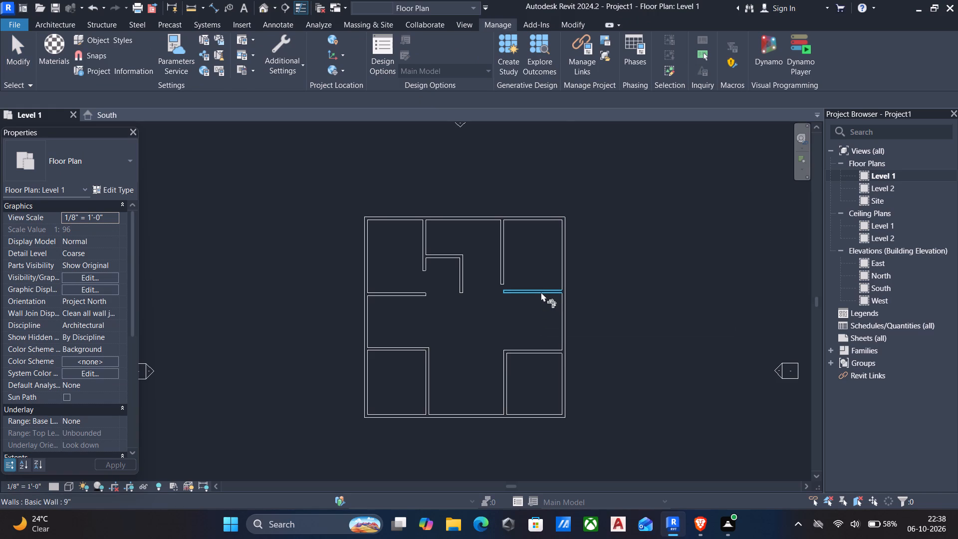
pyautogui.click(540, 288)
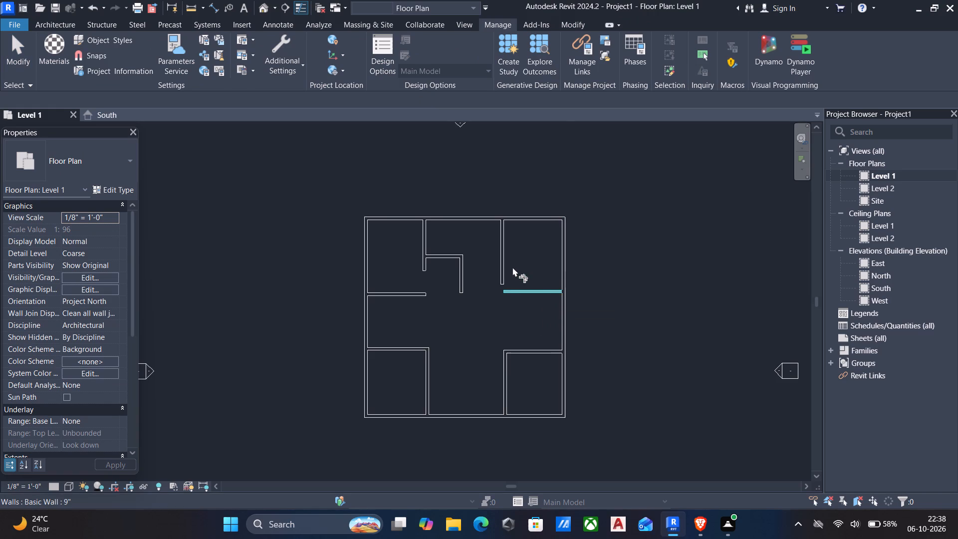
pyautogui.click(508, 265)
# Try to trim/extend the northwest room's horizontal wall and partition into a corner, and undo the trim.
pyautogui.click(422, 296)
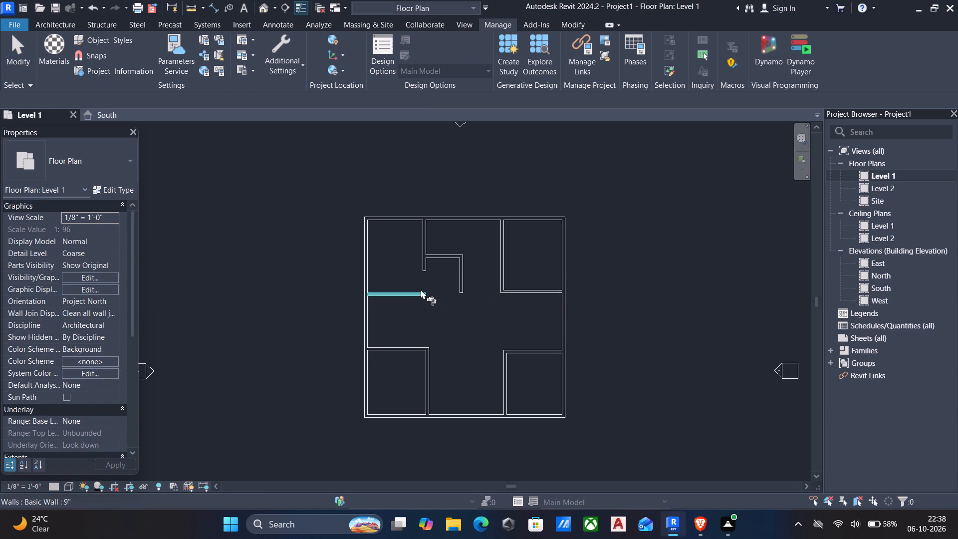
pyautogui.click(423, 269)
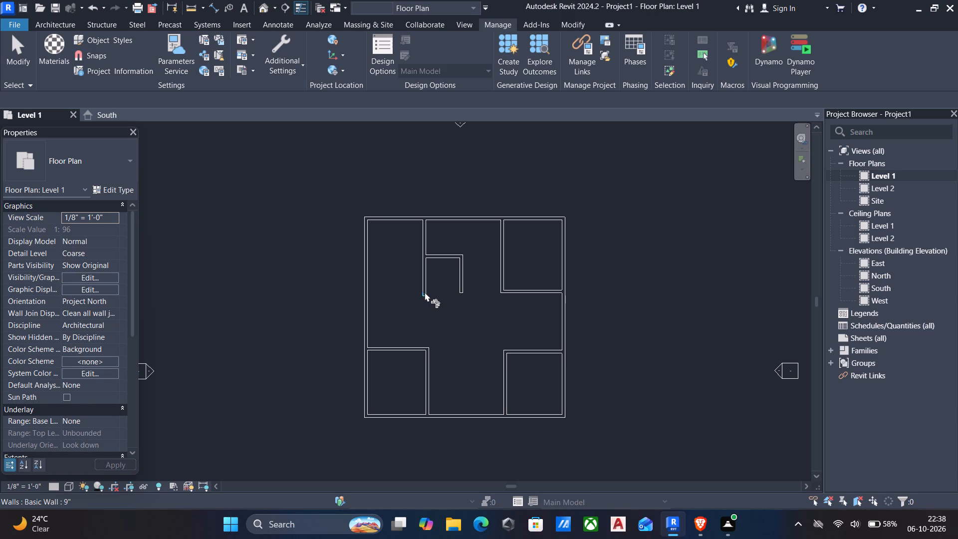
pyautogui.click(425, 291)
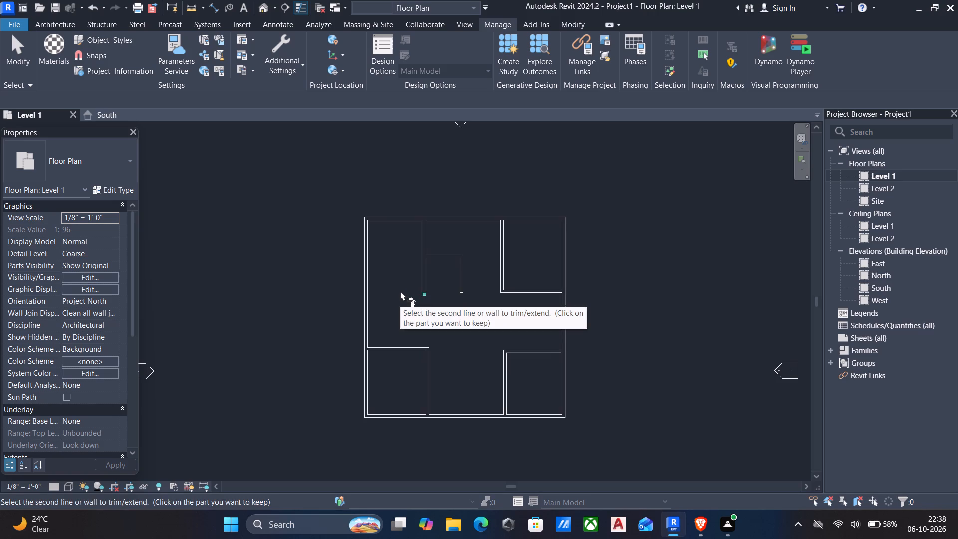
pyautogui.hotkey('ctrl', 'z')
# Trim/extend the northwest room's horizontal wall and partition into a corner, keeping the wall's west part, and leave the command.
pyautogui.click(400, 291)
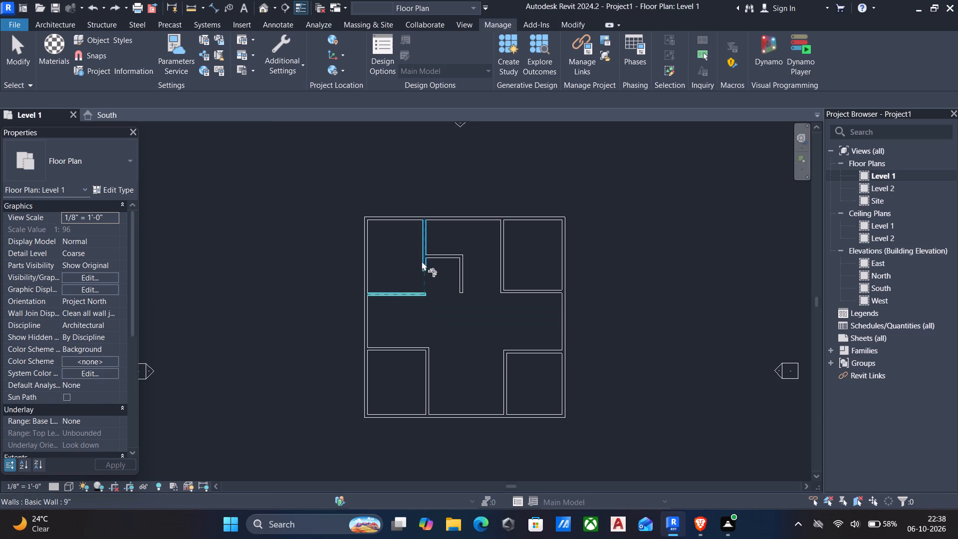
pyautogui.click(422, 261)
pyautogui.moveTo(420, 304); pyautogui.dragTo(443, 378, button='middle')
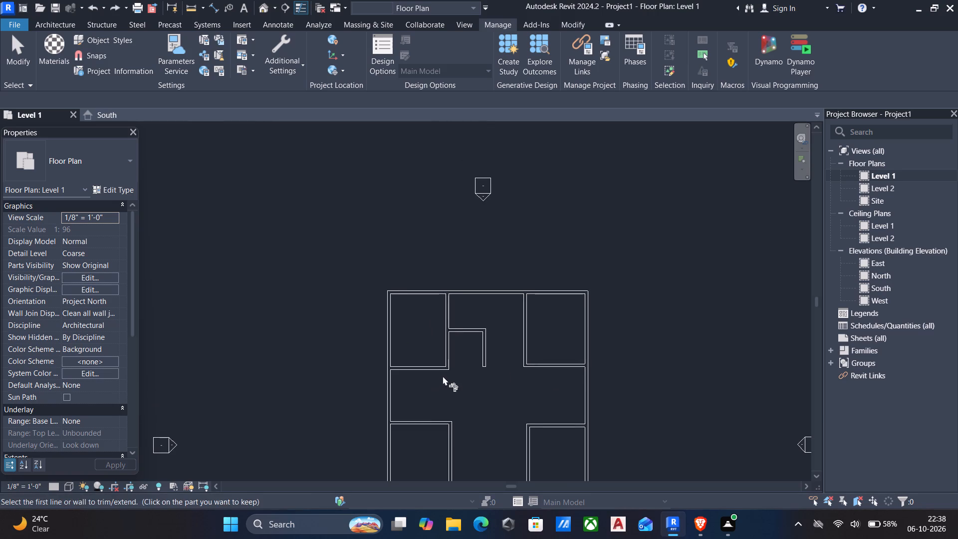
pyautogui.moveTo(443, 376); pyautogui.dragTo(435, 325, button='middle')
pyautogui.press('Escape')
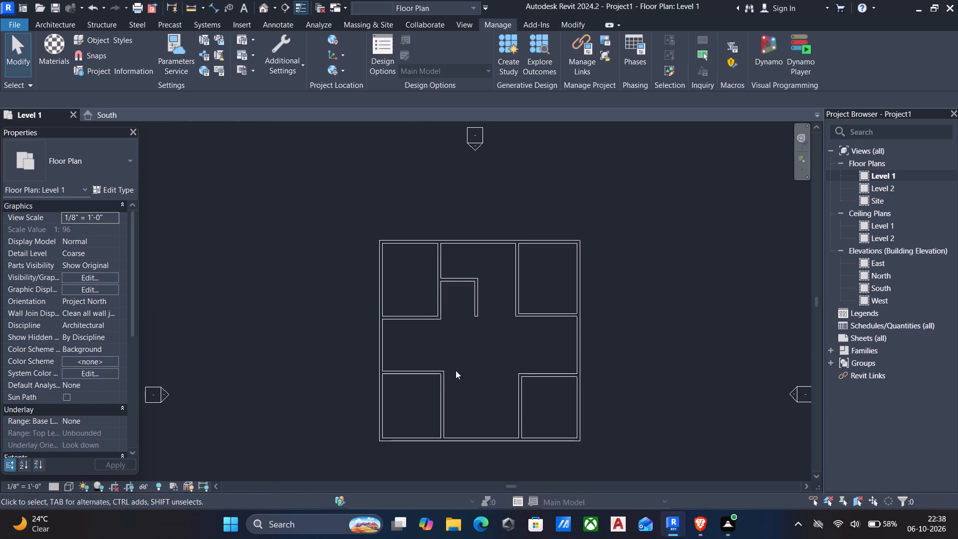
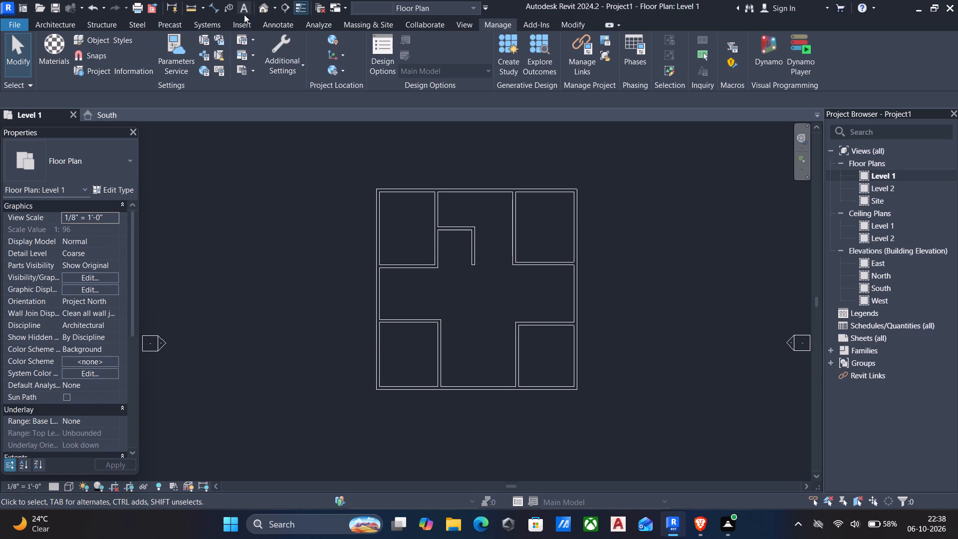
# Open the 3D view at Medium detail level to look over the wall layout.
pyautogui.click(263, 11)
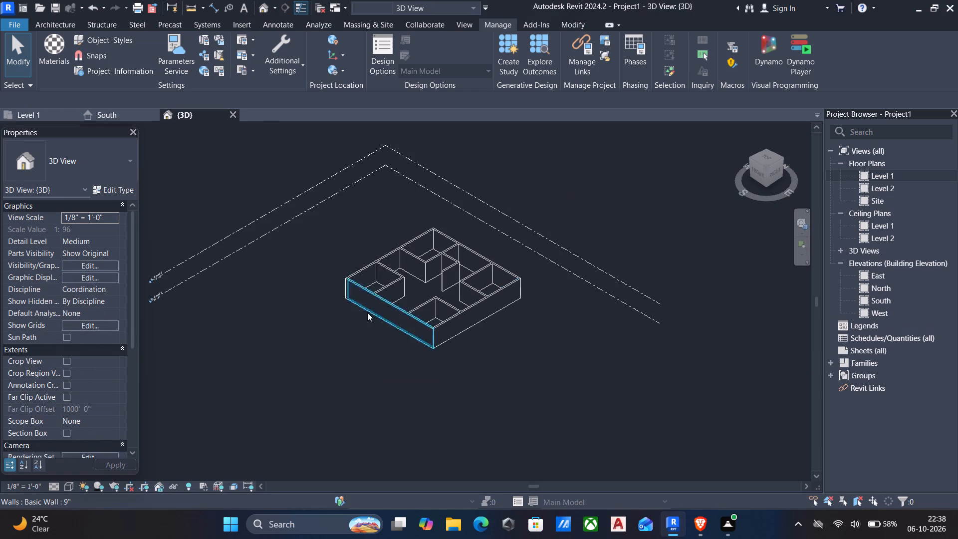
pyautogui.click(50, 487)
pyautogui.click(67, 451)
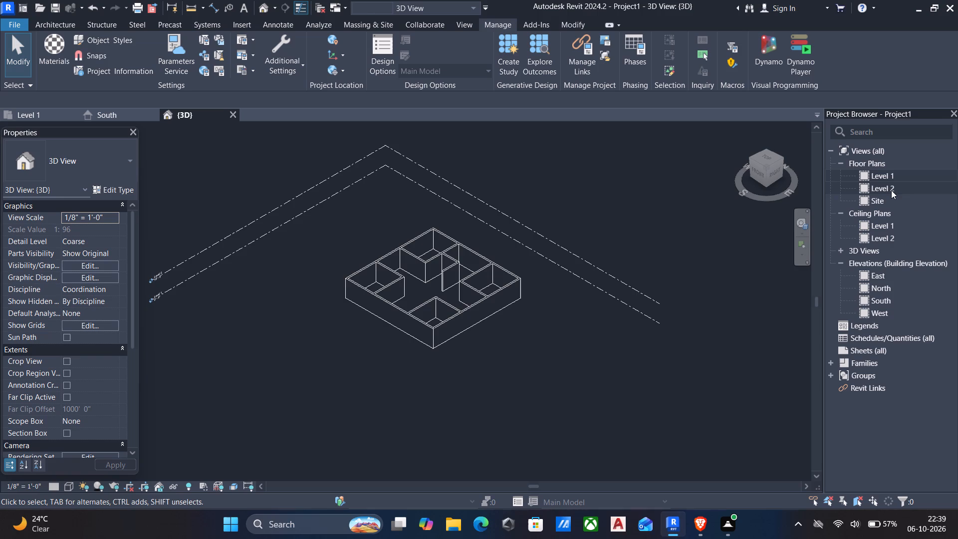
# On the Level 1 plan, stretch the southwest room's partition south past the exterior wall to about 24' long.
pyautogui.doubleClick(887, 177)
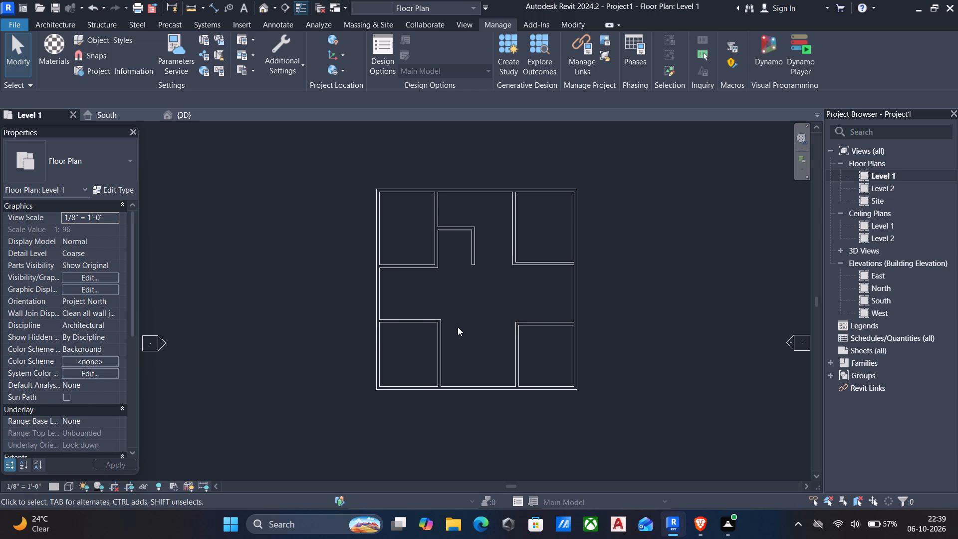
pyautogui.moveTo(483, 334); pyautogui.dragTo(481, 277, button='middle')
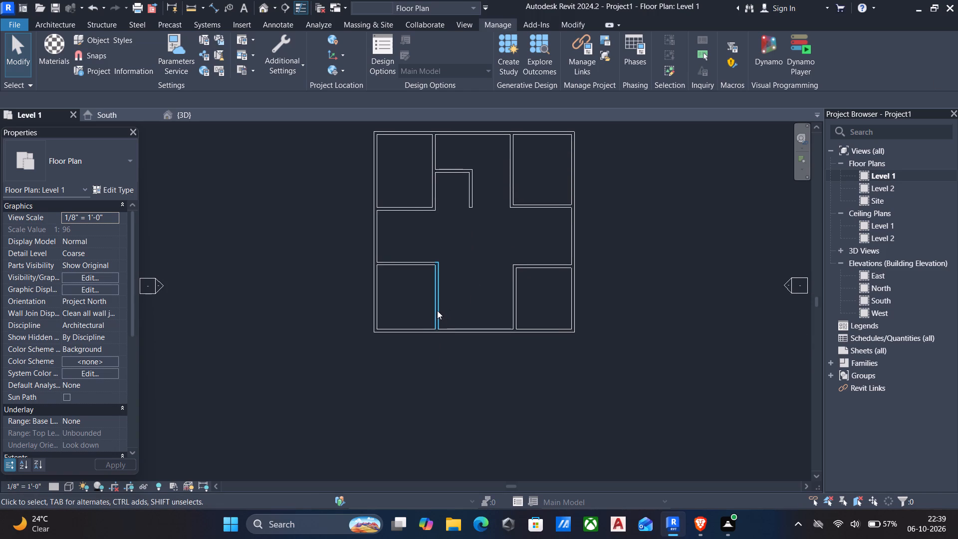
pyautogui.click(437, 310)
pyautogui.moveTo(435, 331); pyautogui.dragTo(431, 344)
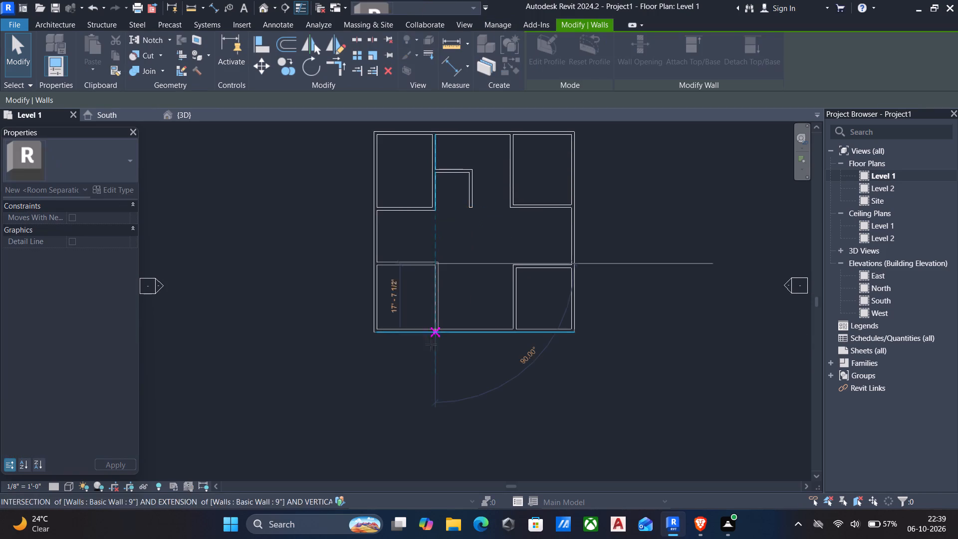
pyautogui.moveTo(431, 344); pyautogui.dragTo(431, 357)
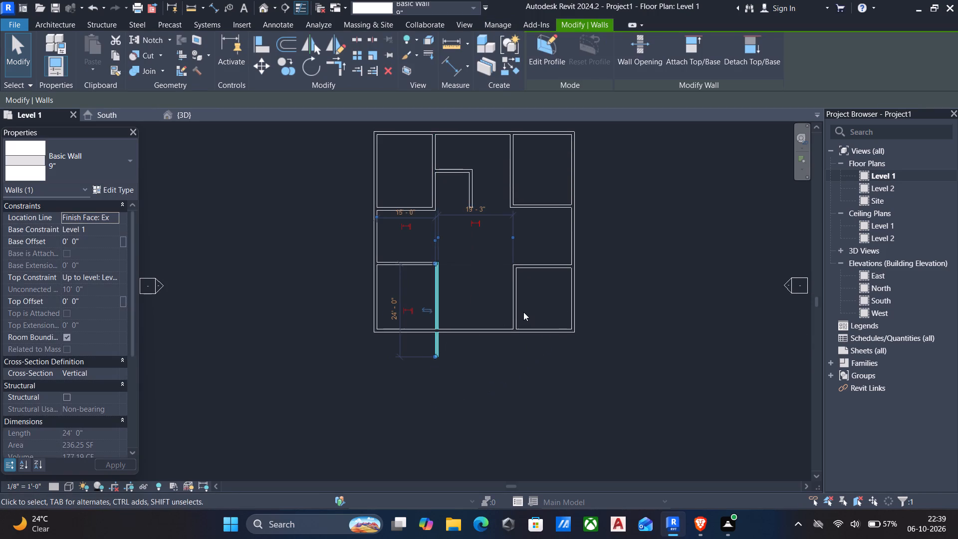
# Stretch the southeast room's partition south past the exterior wall to about 25' 6" long.
pyautogui.click(514, 305)
pyautogui.moveTo(514, 326); pyautogui.dragTo(513, 334)
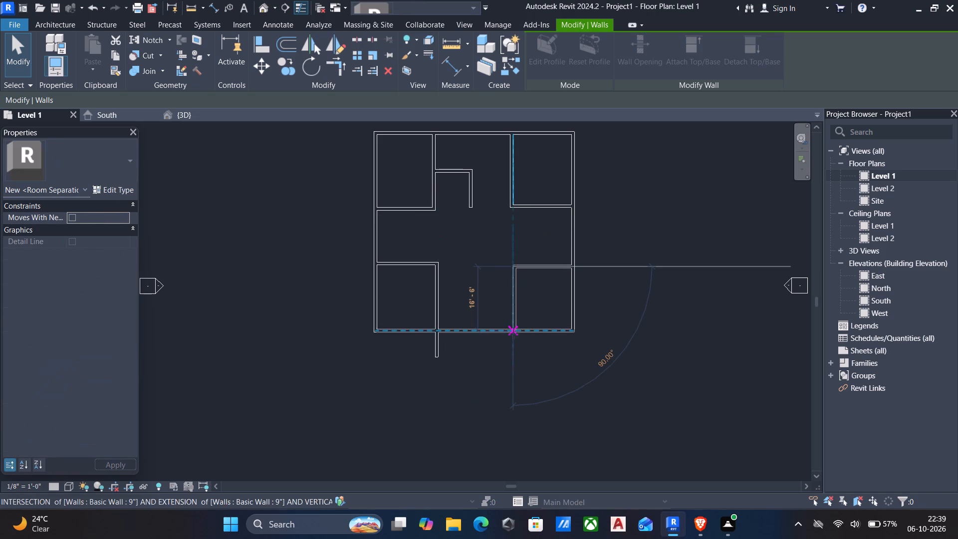
pyautogui.moveTo(513, 334); pyautogui.dragTo(513, 365)
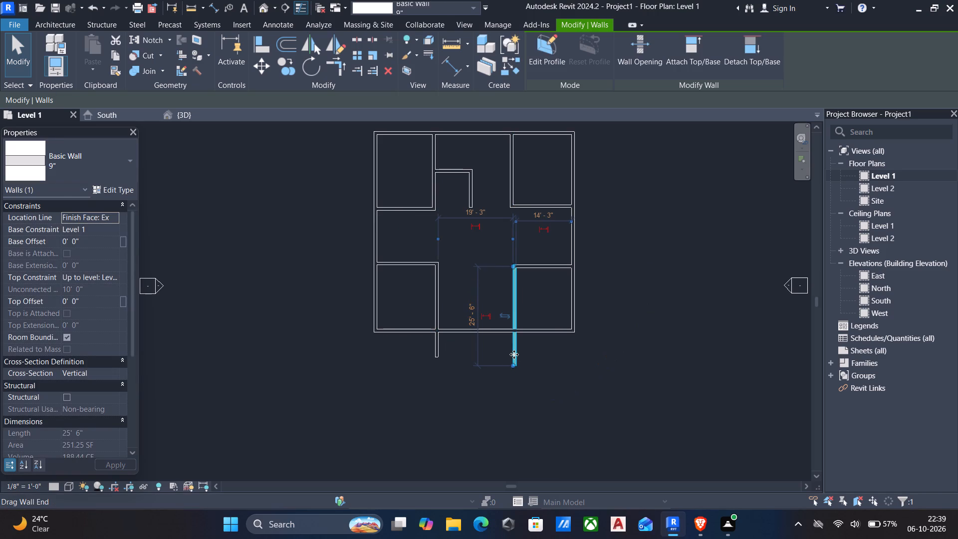
pyautogui.press('Escape')
pyautogui.scroll(1, 248, 91)
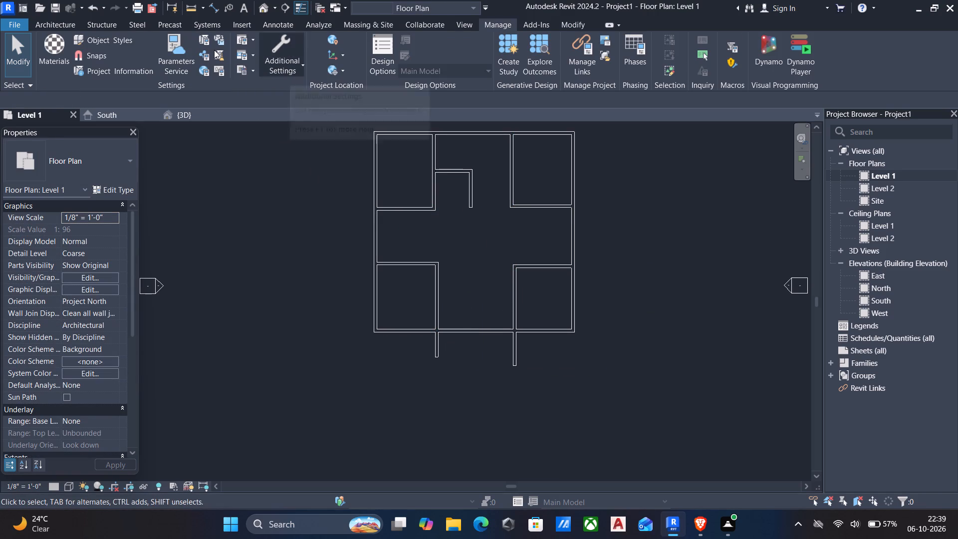
# Open the 3D view to check the extended partitions.
pyautogui.click(258, 9)
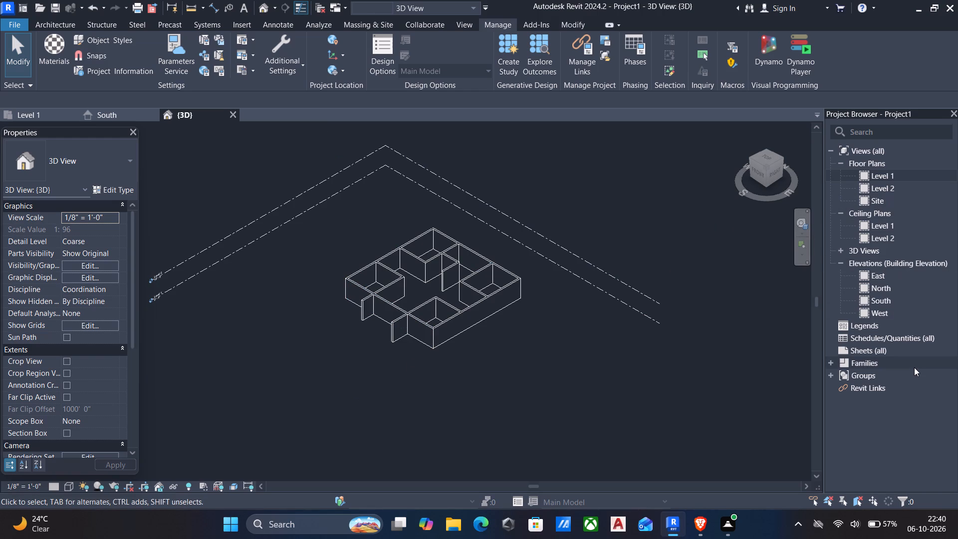
# In the North elevation, set the height of Level 2 above Level 1 to 12'.
pyautogui.click(885, 284)
pyautogui.click(885, 284)
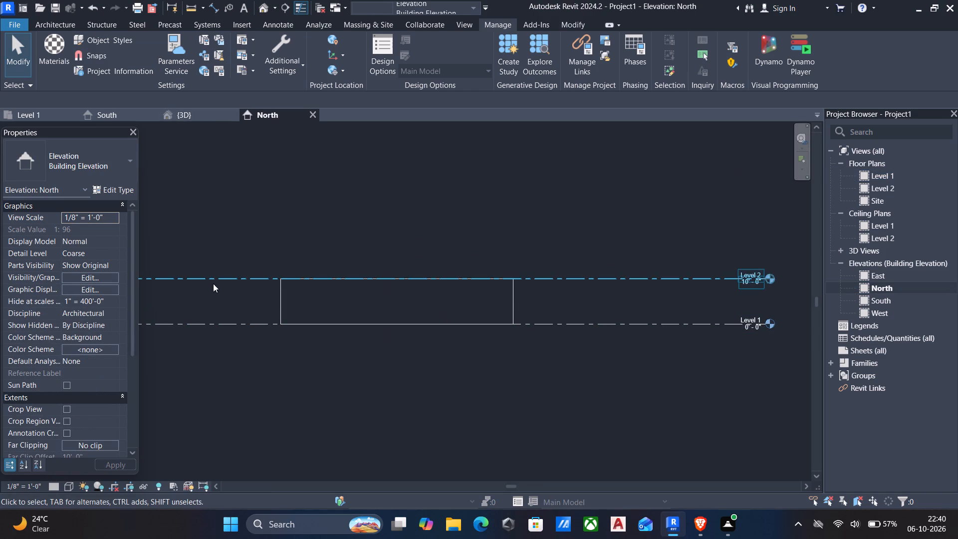
pyautogui.click(224, 278)
pyautogui.click(172, 300)
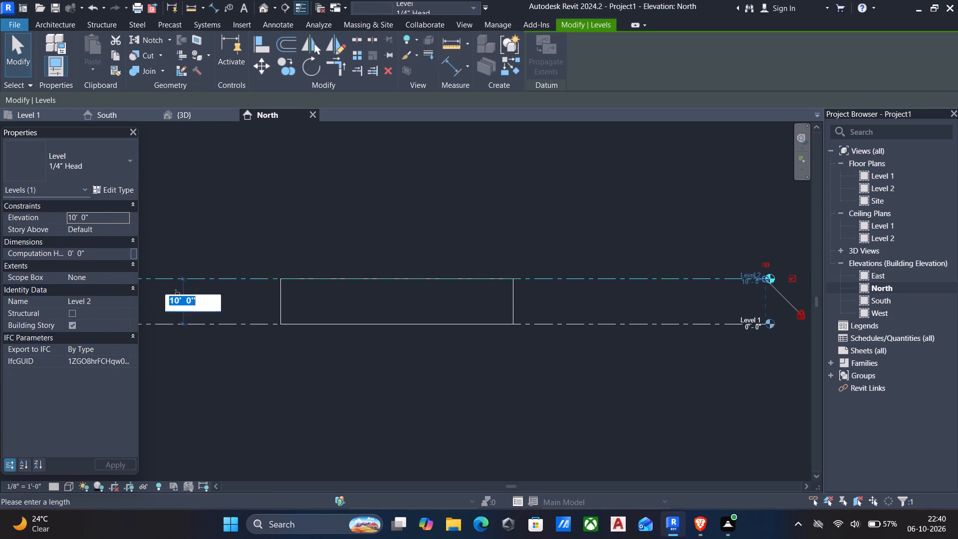
pyautogui.write("12'")
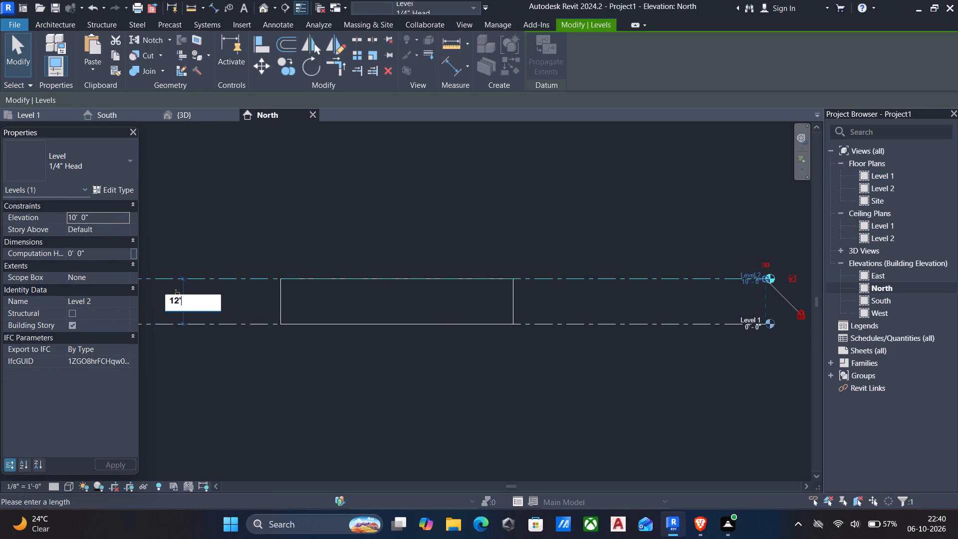
pyautogui.press('Return')
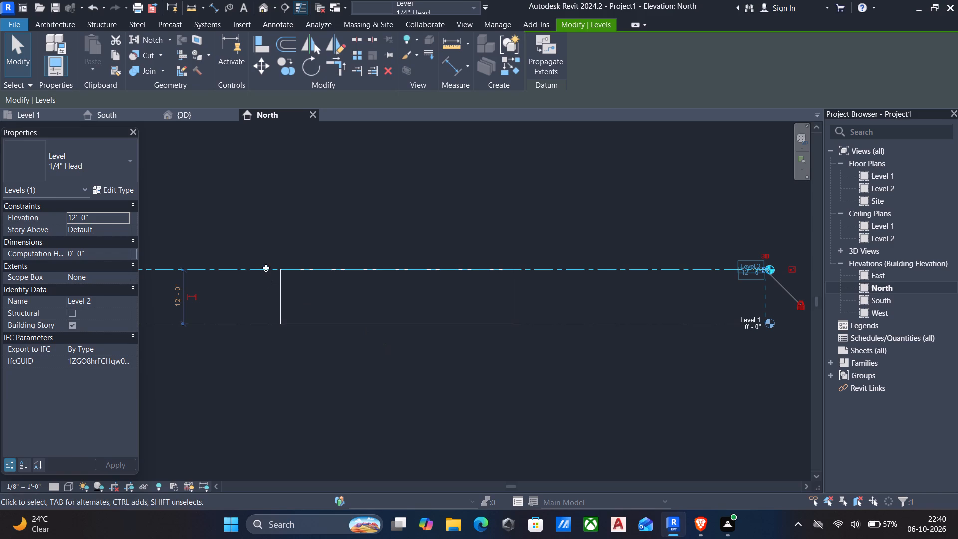
pyautogui.press('Escape')
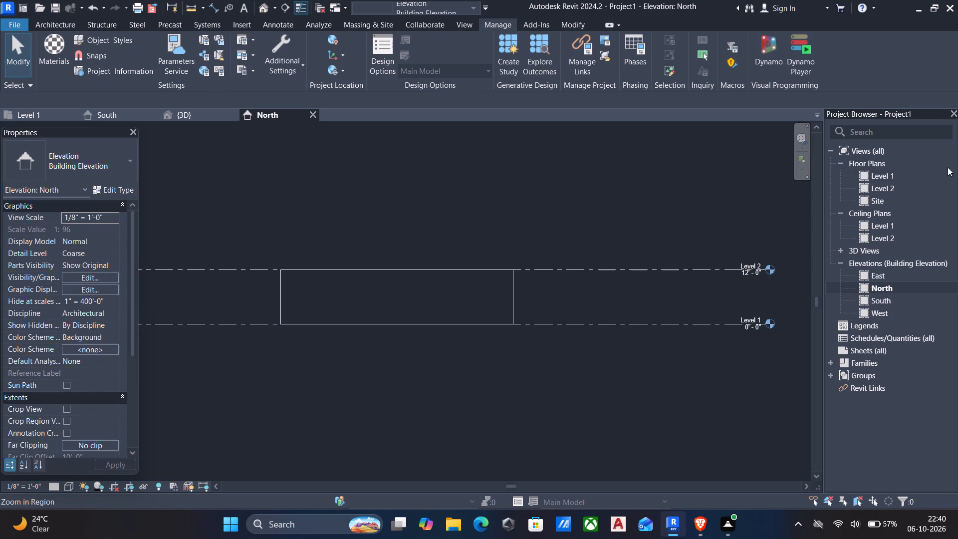
# From the Level 1 plan, start a Roof by Extrusion on the north exterior wall's outer face, using the South elevation, Level 2 and 0' 0" offset.
pyautogui.doubleClick(892, 179)
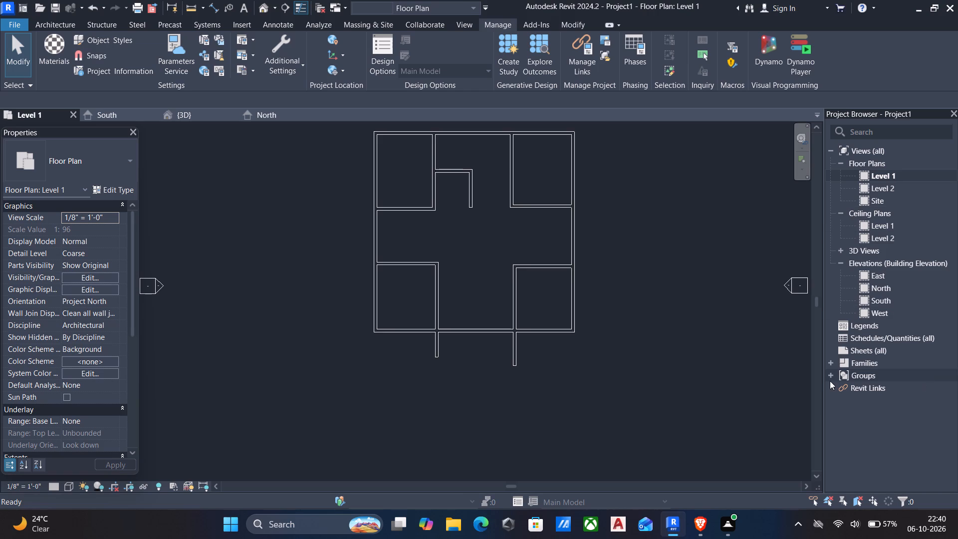
pyautogui.scroll(-1, 586, 305)
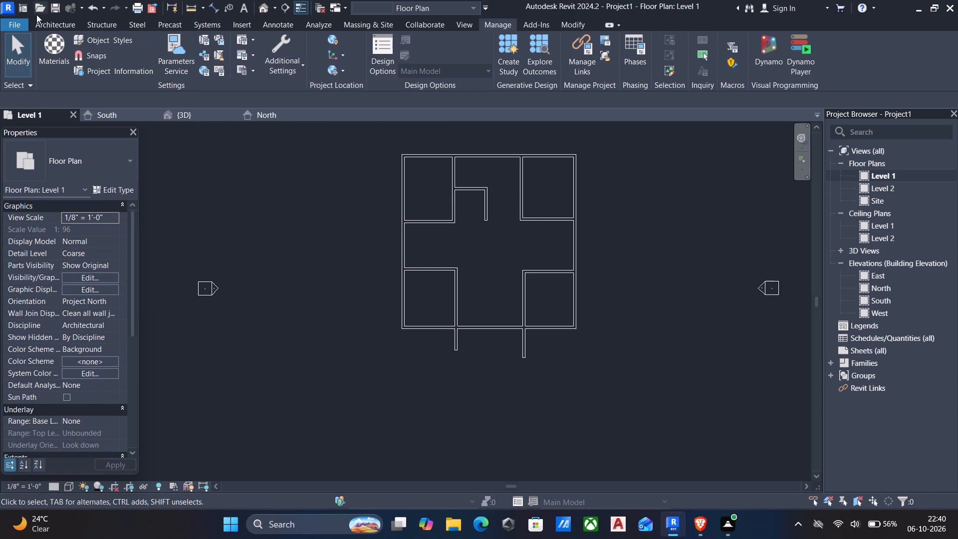
pyautogui.click(56, 26)
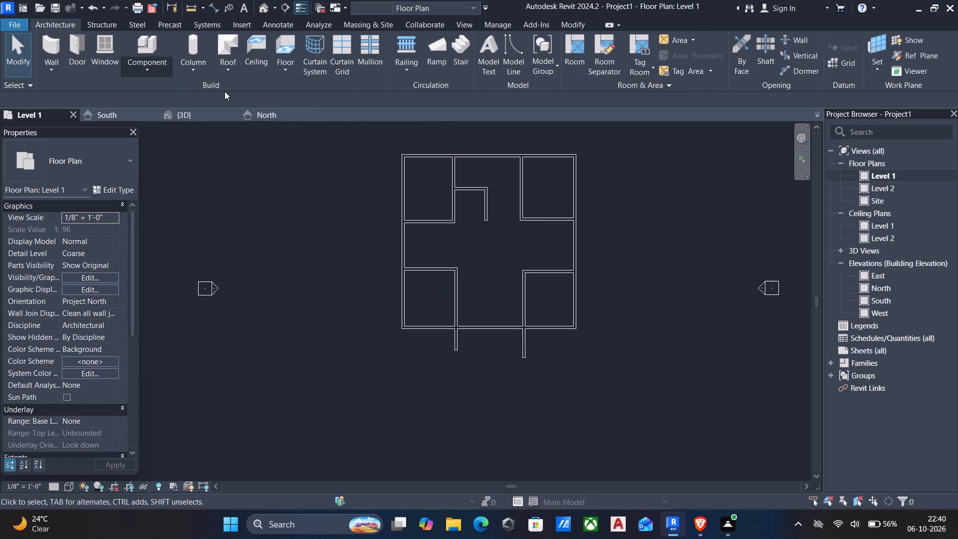
pyautogui.click(240, 67)
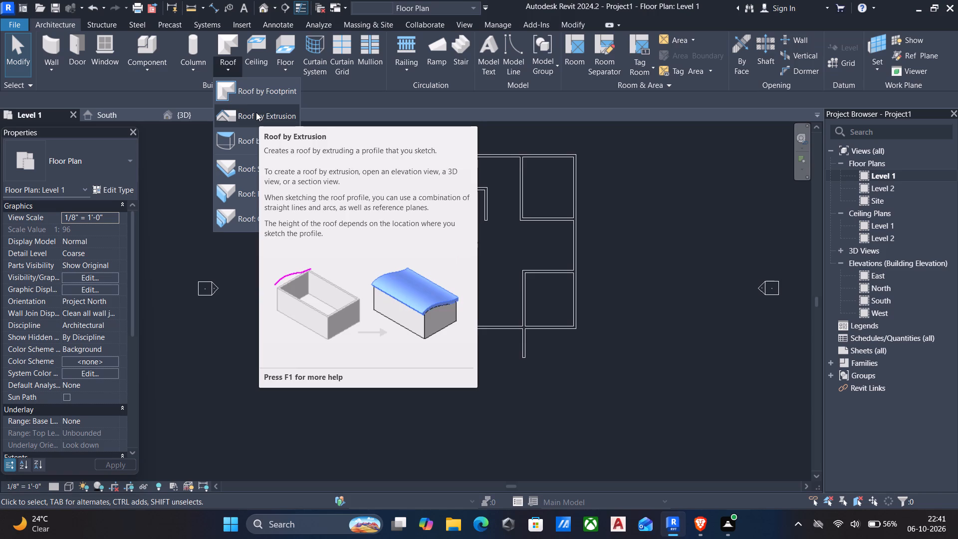
pyautogui.click(256, 112)
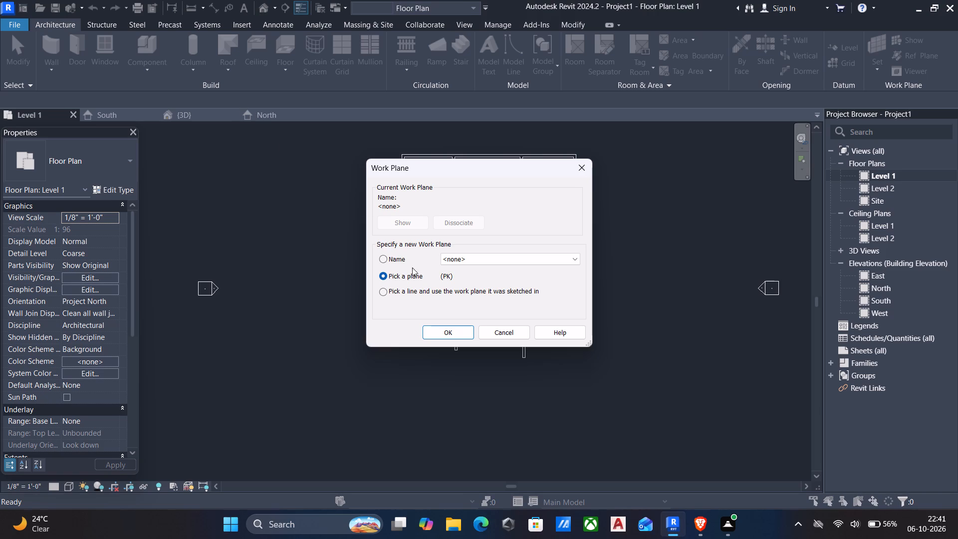
pyautogui.click(440, 328)
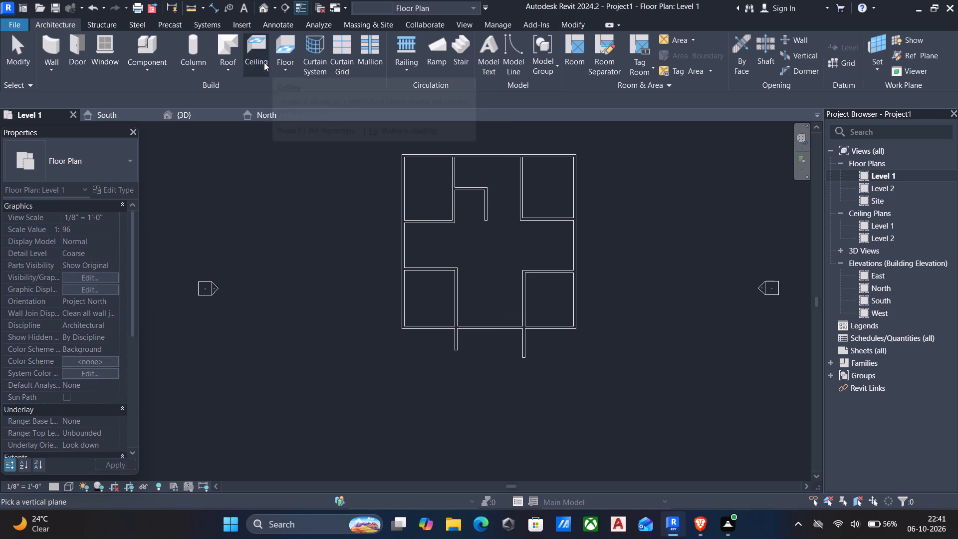
pyautogui.click(229, 72)
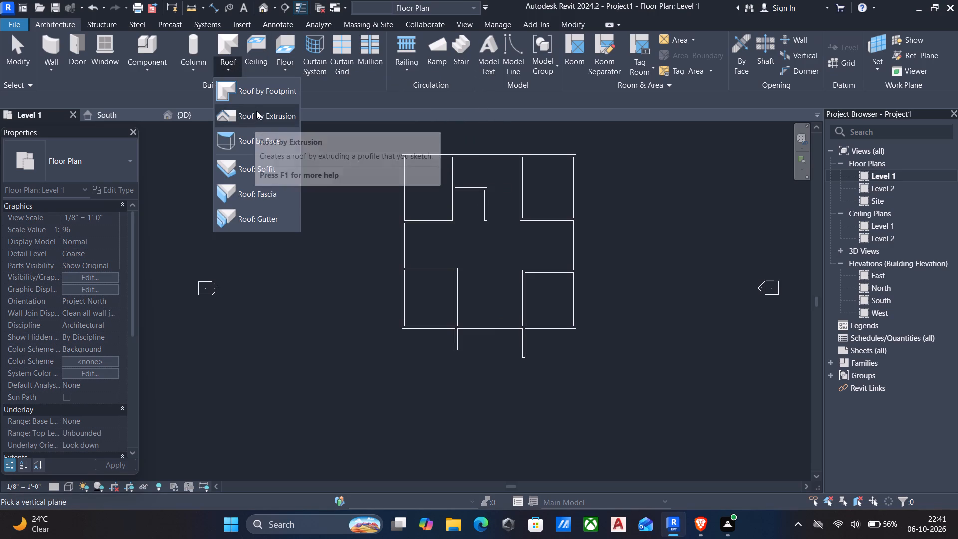
pyautogui.click(255, 112)
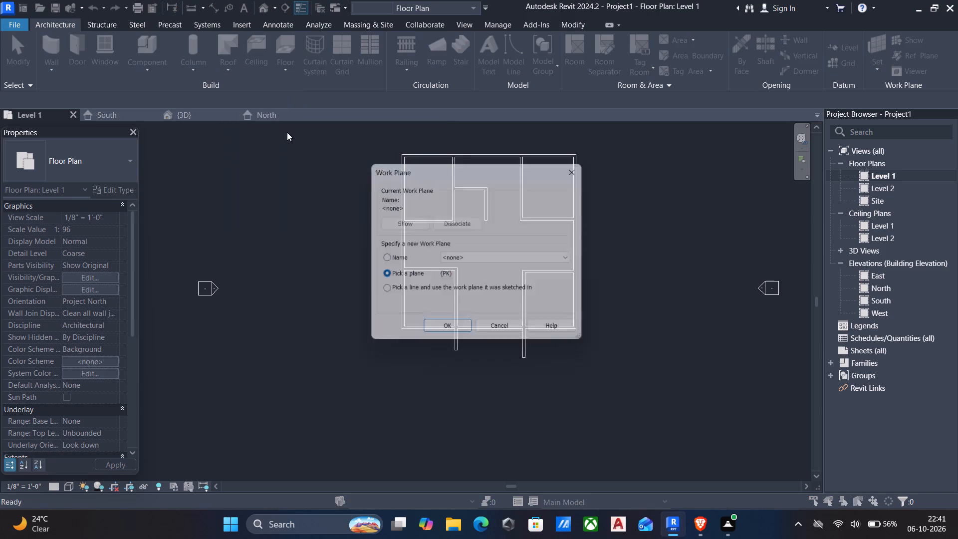
pyautogui.click(445, 332)
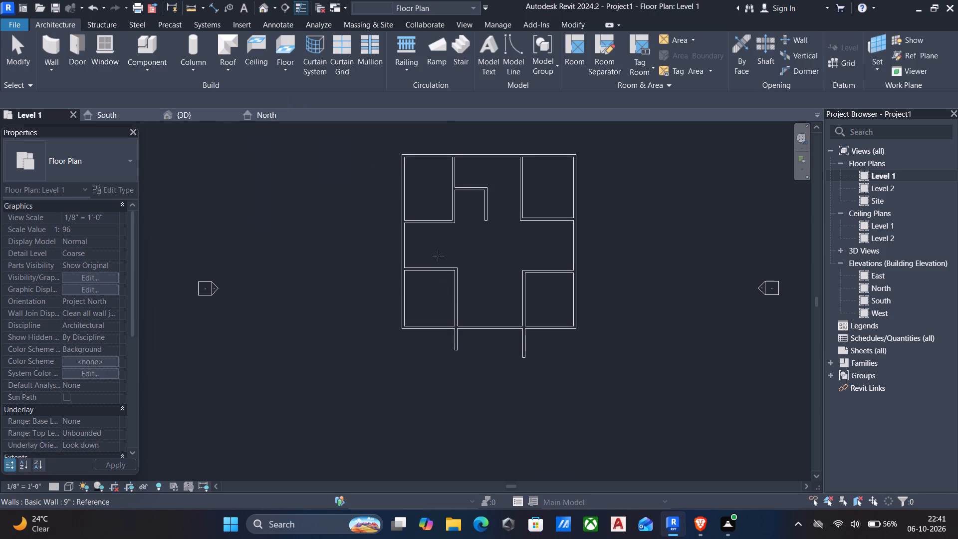
pyautogui.scroll(1, 400, 150)
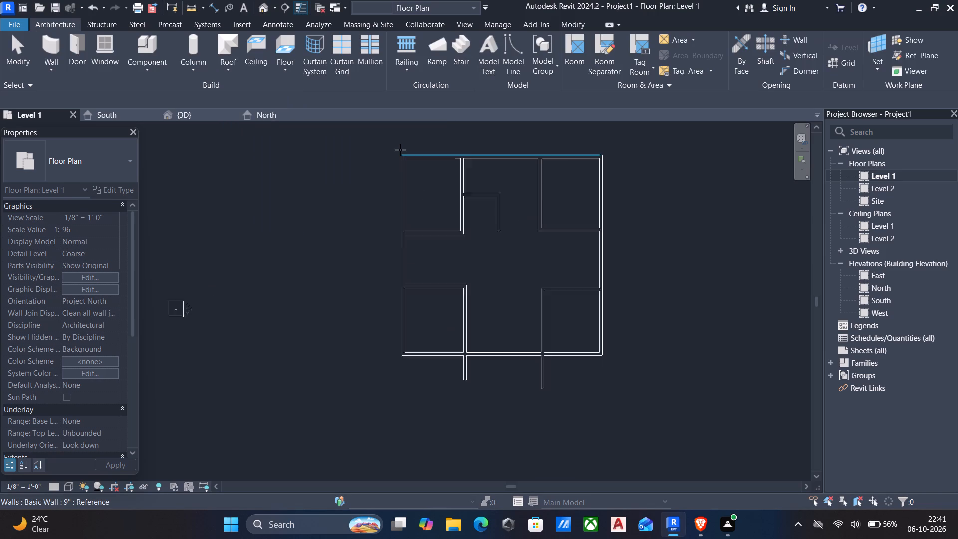
pyautogui.scroll(2, 400, 150)
pyautogui.click(405, 155)
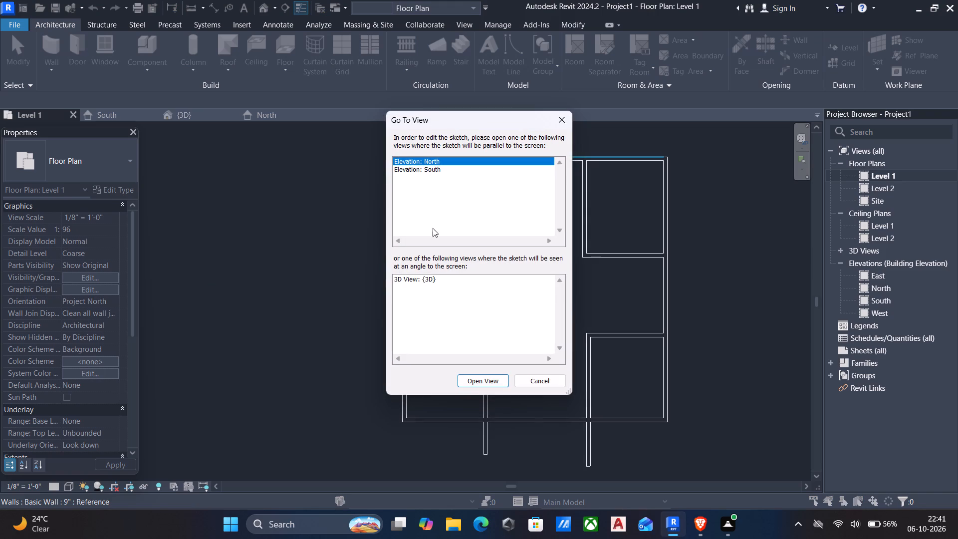
pyautogui.doubleClick(439, 170)
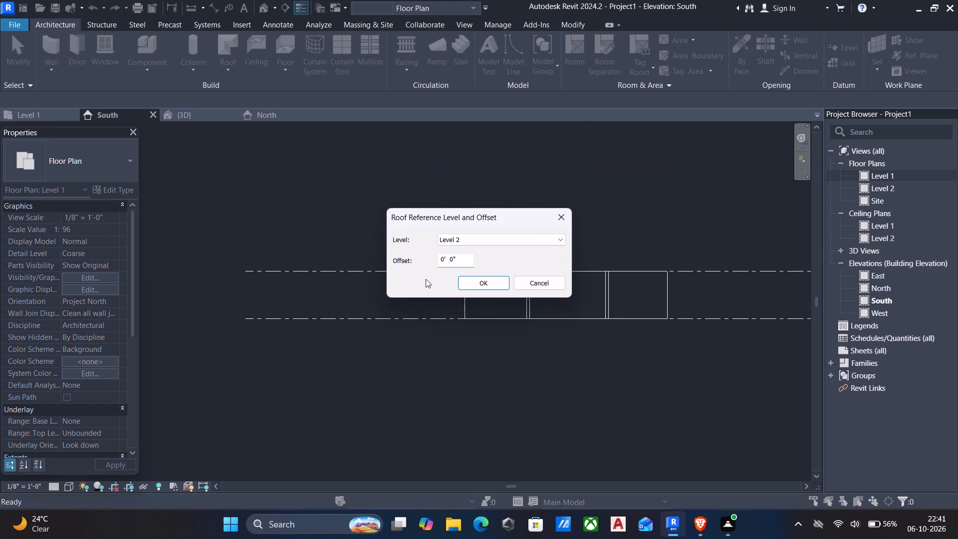
pyautogui.click(475, 284)
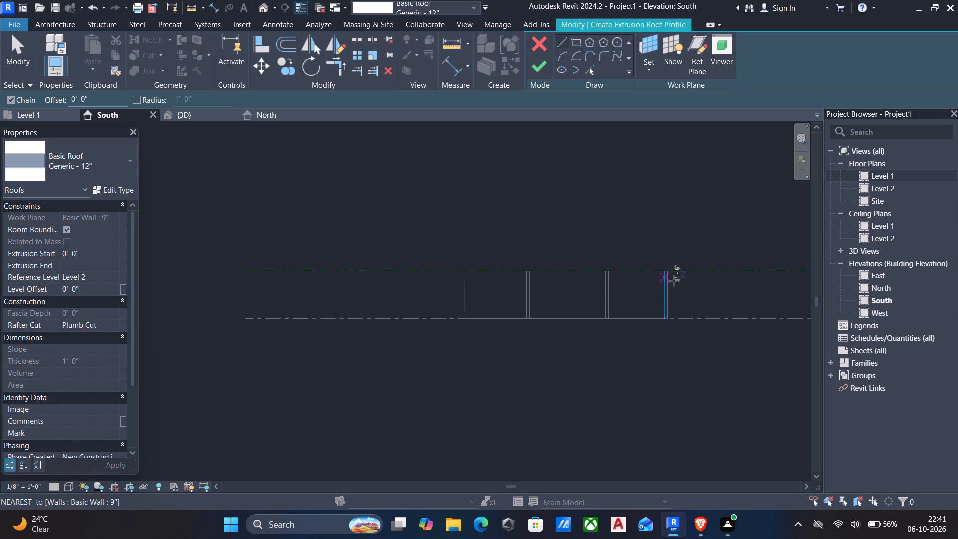
# Sketch a vertical guide line about 13' up from the wall midpoint at Level 2, slightly west of the building's centre.
pyautogui.click(549, 270)
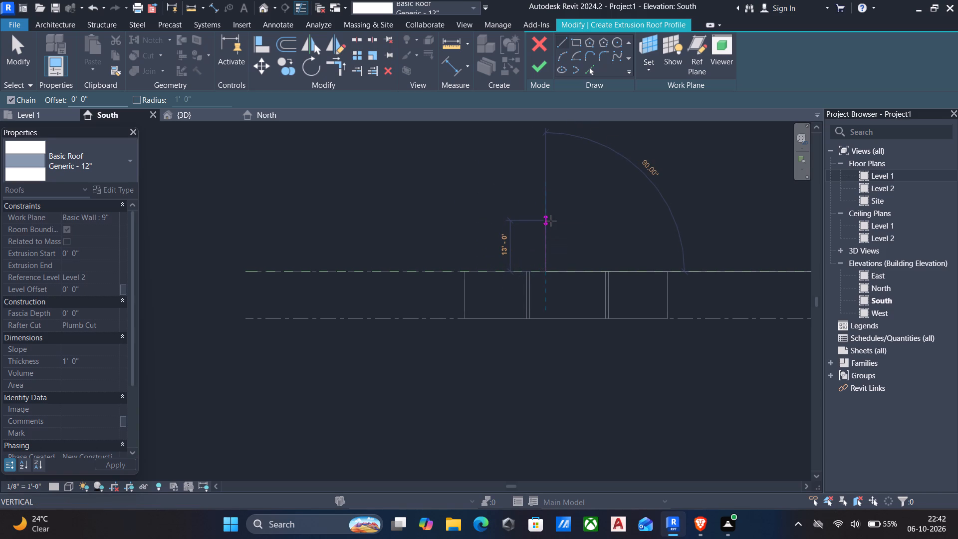
pyautogui.click(551, 221)
pyautogui.press('Escape')
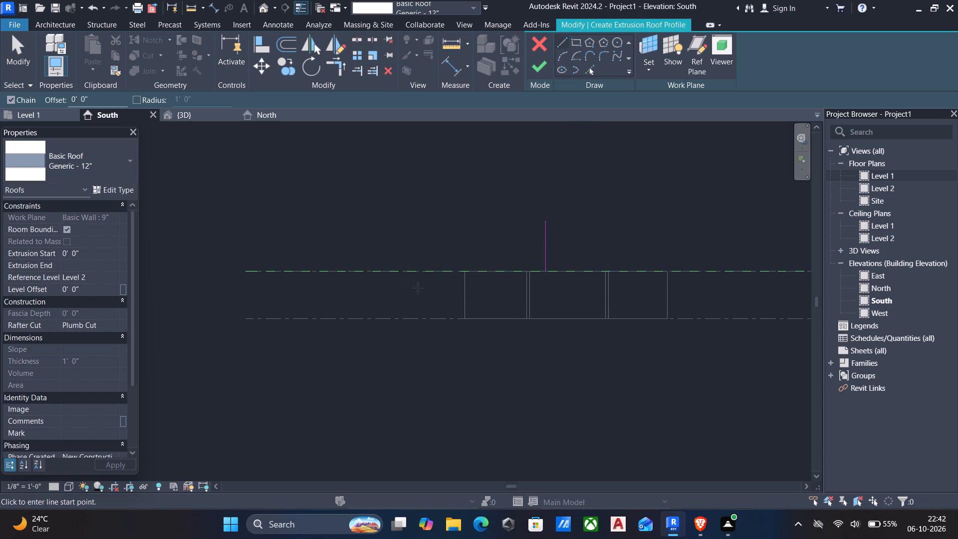
# Sketch two roof slopes overhanging the walls and meeting at the guide line's top: about 34' 2 1/2" on the west, 40' on the east.
pyautogui.click(431, 290)
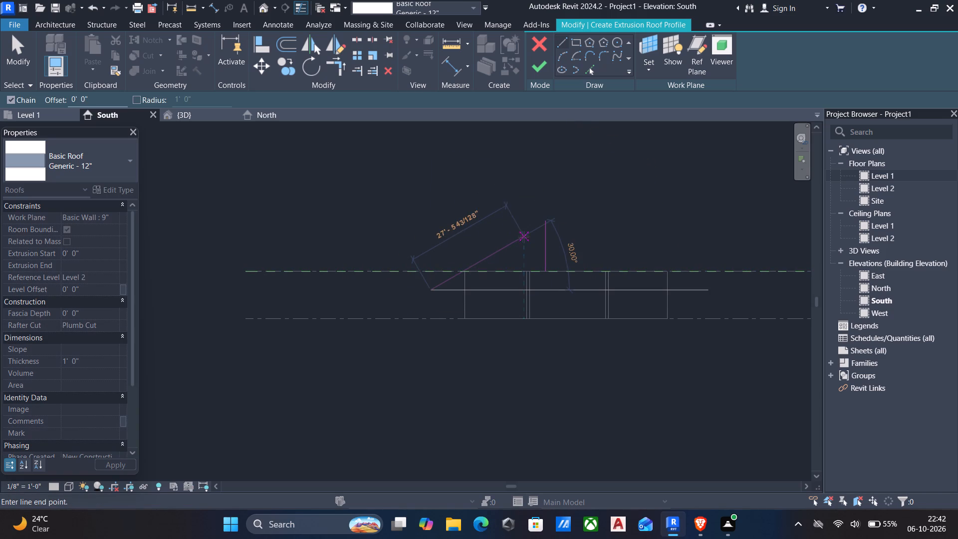
pyautogui.click(543, 223)
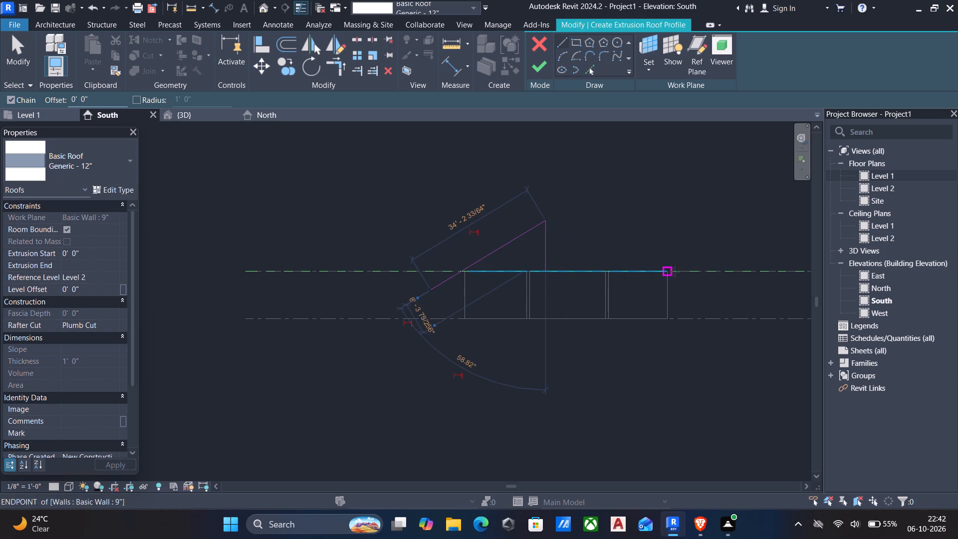
pyautogui.click(544, 220)
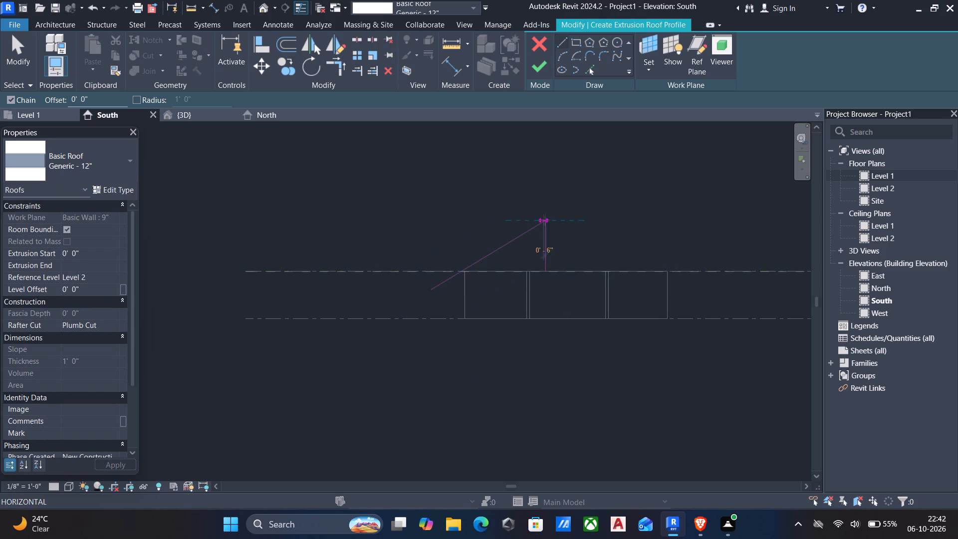
pyautogui.click(692, 279)
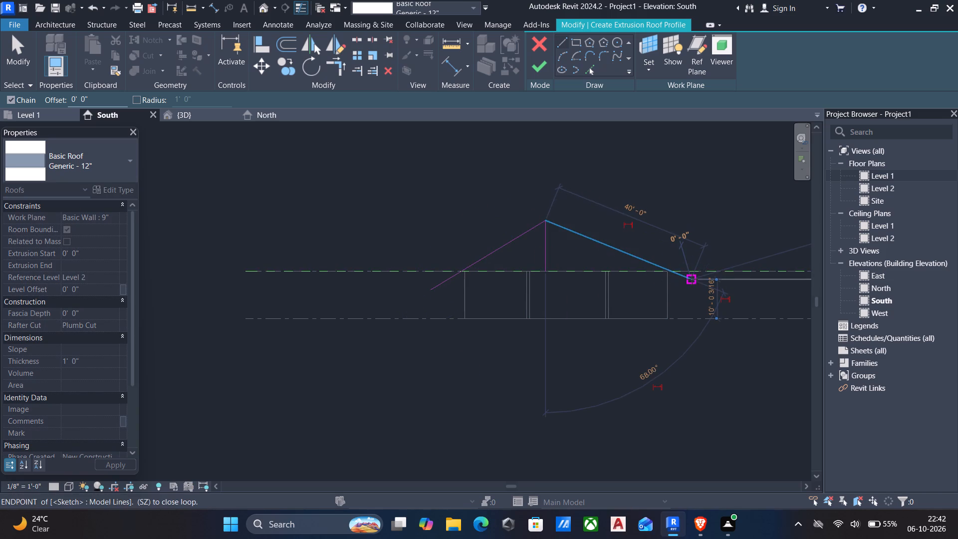
pyautogui.press('Escape')
pyautogui.press('Escape')
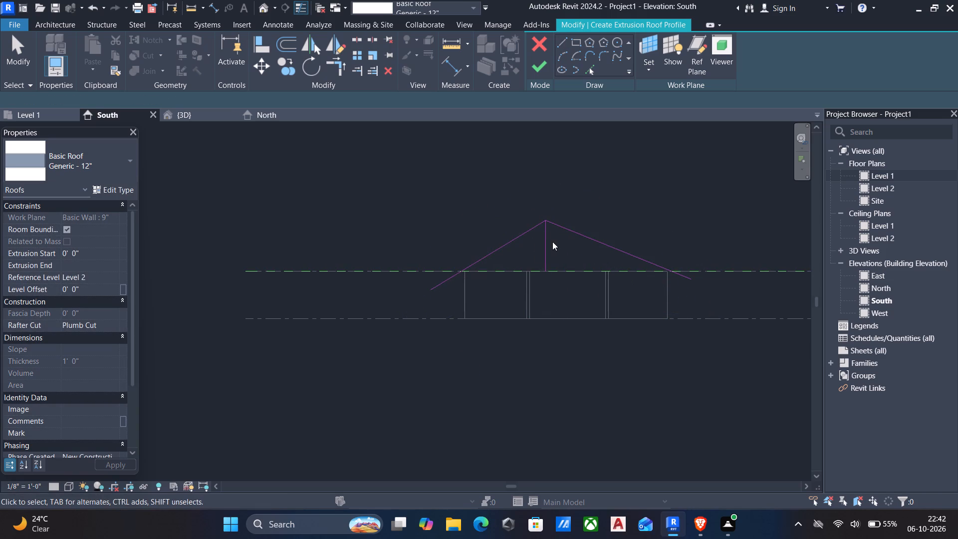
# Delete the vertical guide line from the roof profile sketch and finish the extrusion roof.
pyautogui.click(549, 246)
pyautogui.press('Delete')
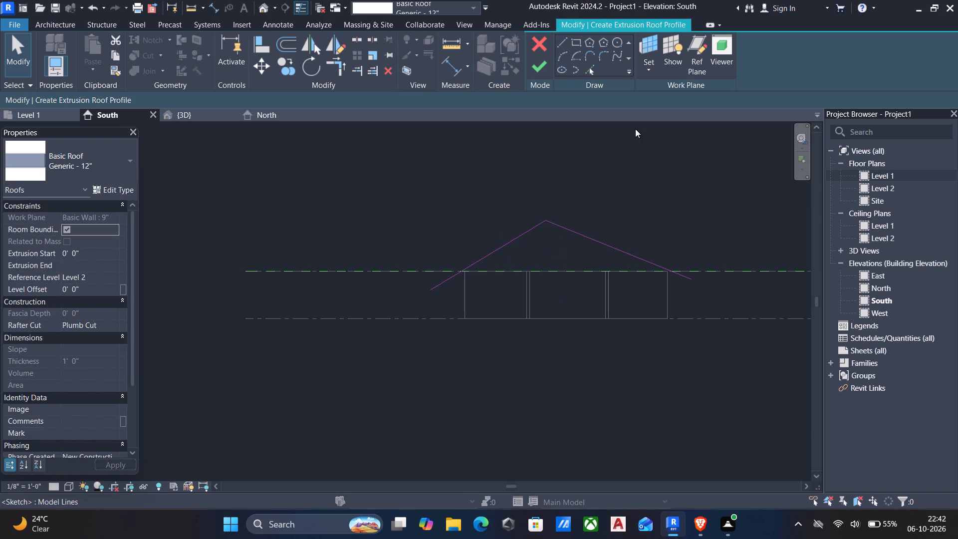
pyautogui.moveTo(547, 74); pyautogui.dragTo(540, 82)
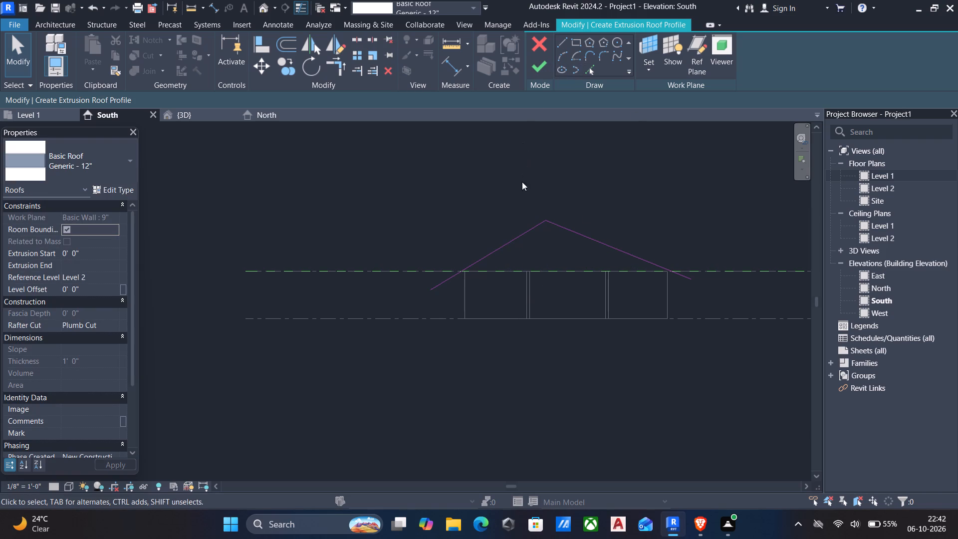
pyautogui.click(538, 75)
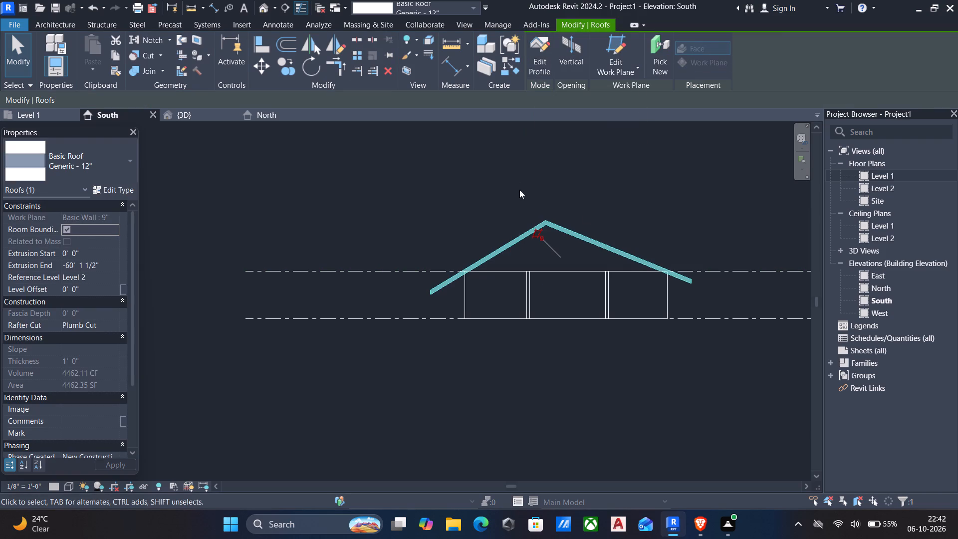
# In the 3D view, delete the gable roof from the house.
pyautogui.click(206, 113)
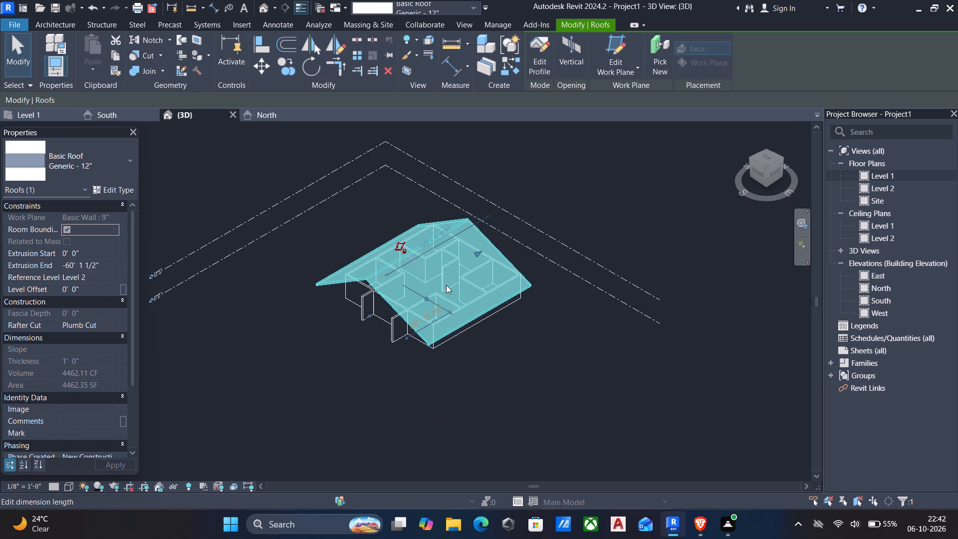
pyautogui.press('Escape')
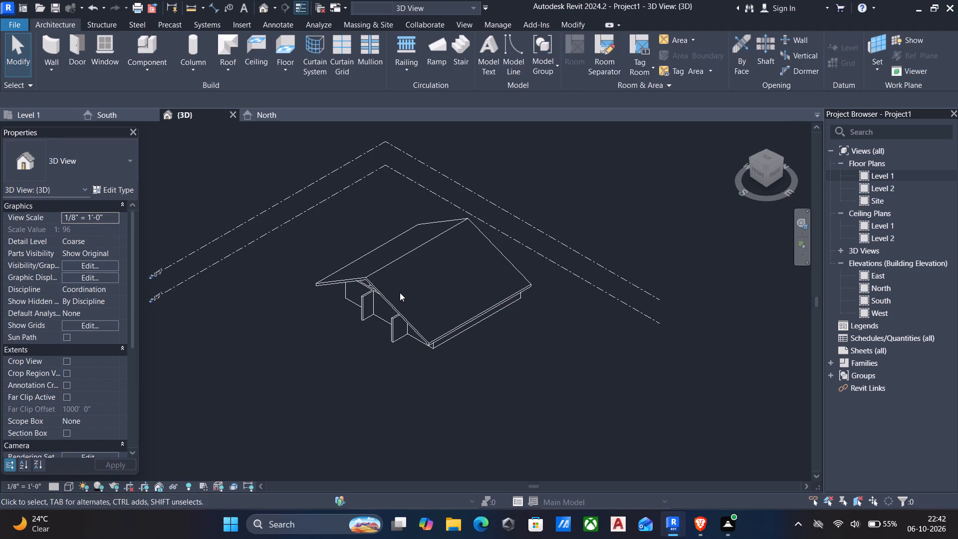
pyautogui.click(398, 314)
pyautogui.press('Delete')
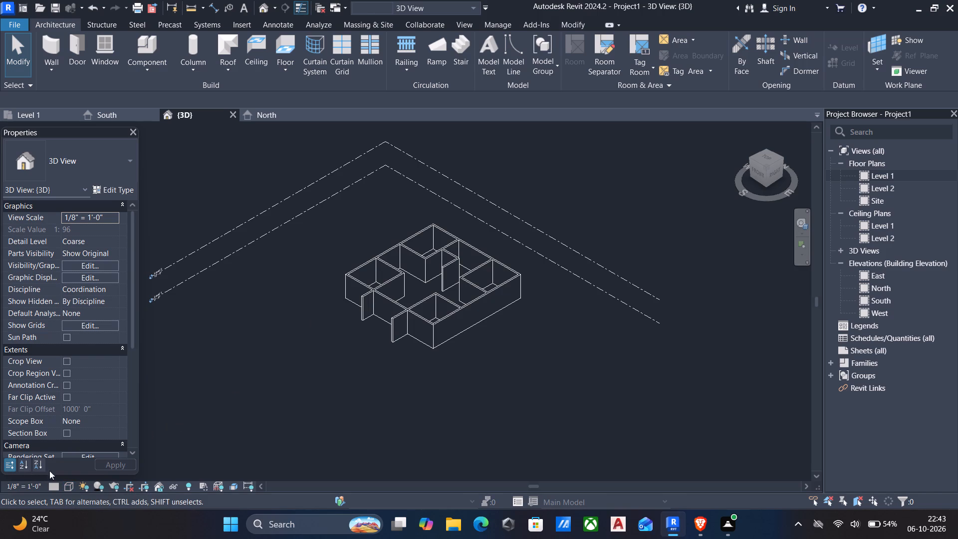
# Set the 3D view's visual style to Shaded.
pyautogui.click(67, 481)
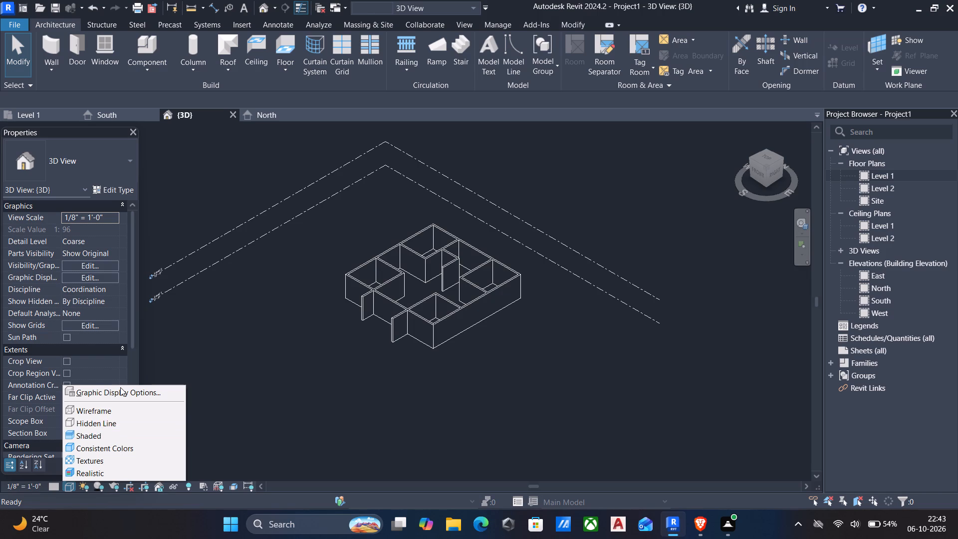
pyautogui.click(95, 435)
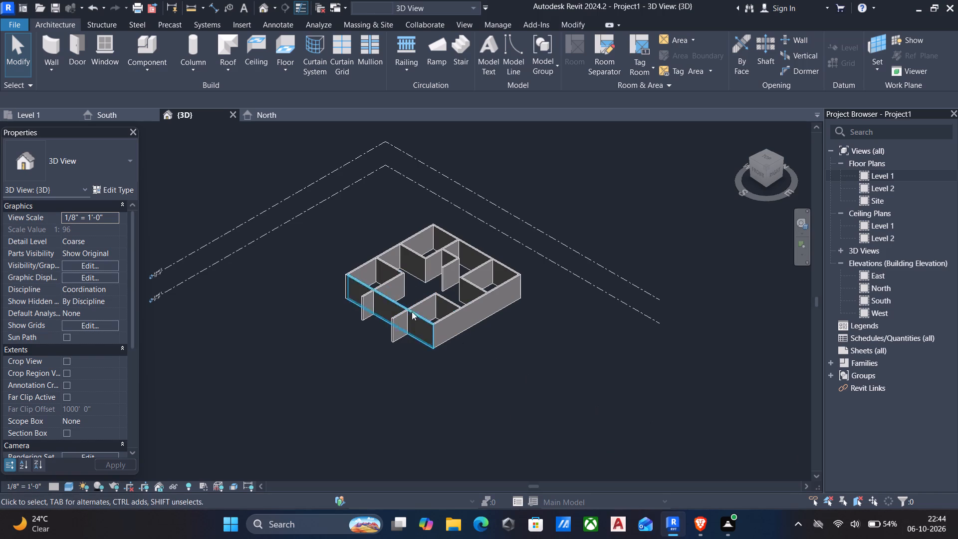
# Start an architectural floor in the Level 1 plan and sketch its rectangular boundary from the exterior walls' outer northwest corner.
pyautogui.scroll(4, 381, 269)
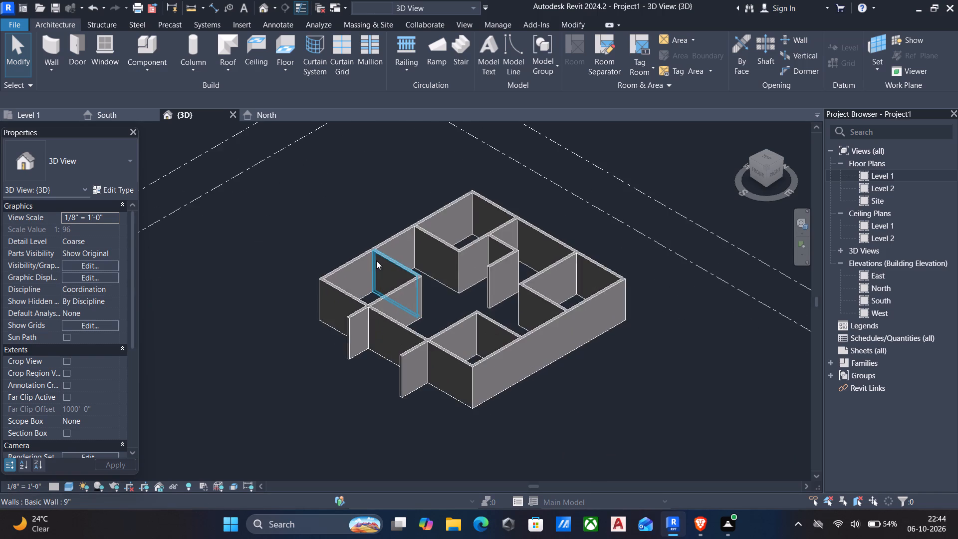
pyautogui.moveTo(367, 262); pyautogui.dragTo(331, 295, button='middle')
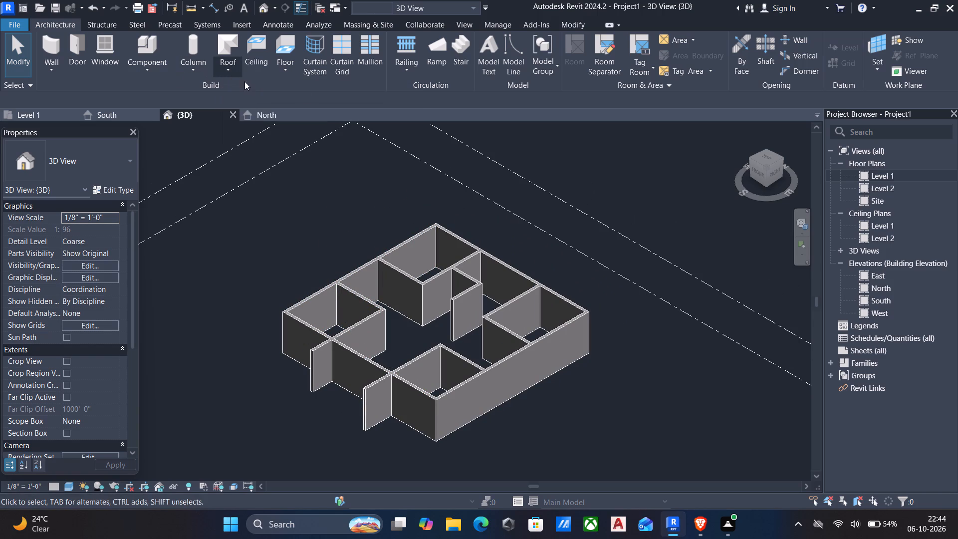
pyautogui.click(299, 69)
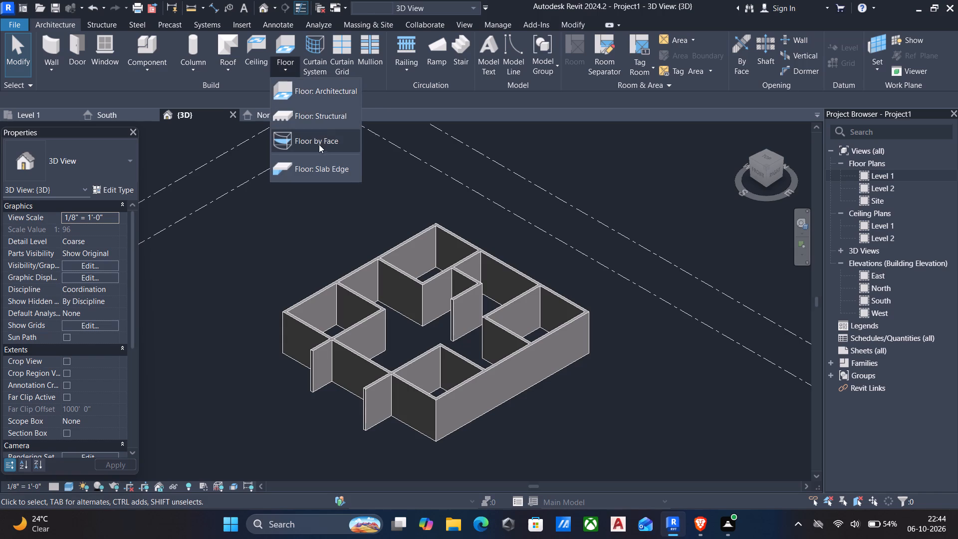
pyautogui.click(330, 102)
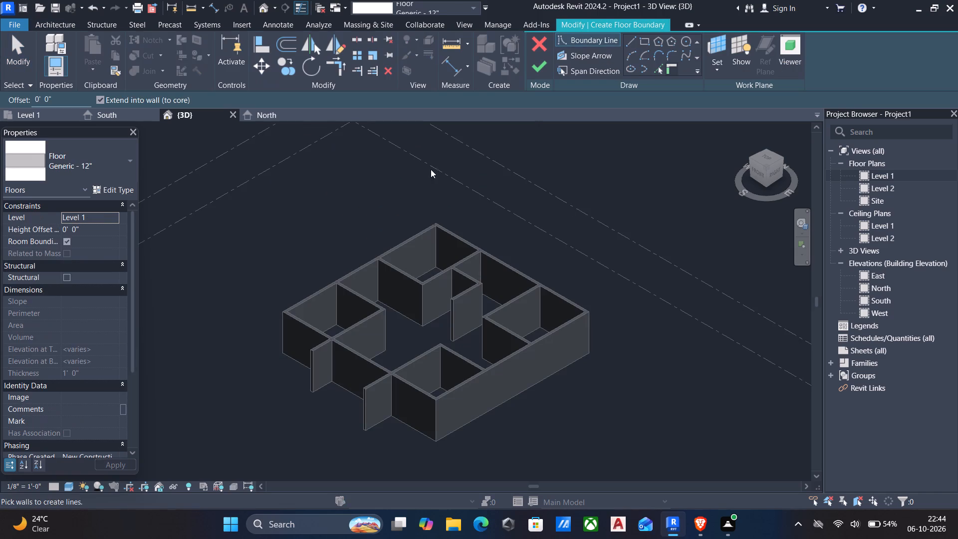
pyautogui.doubleClick(881, 174)
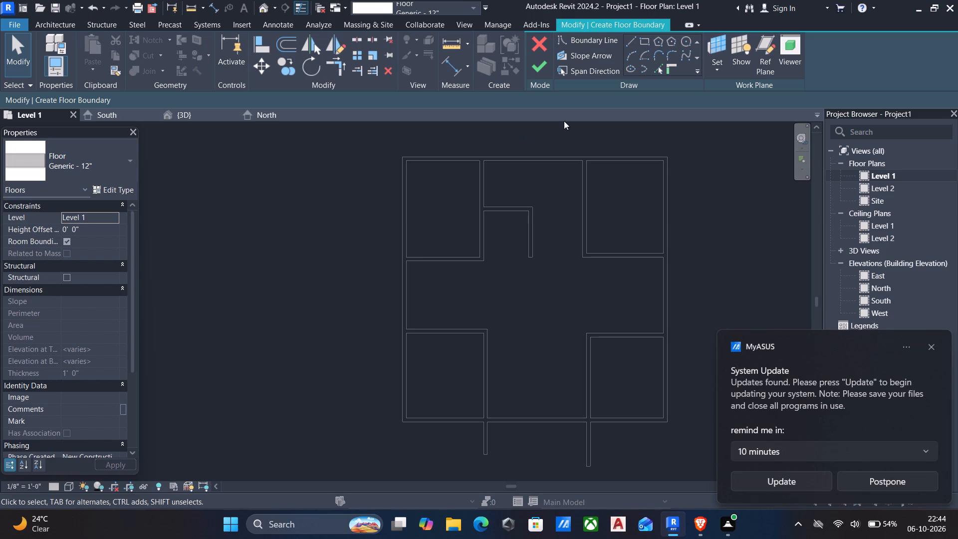
pyautogui.click(640, 44)
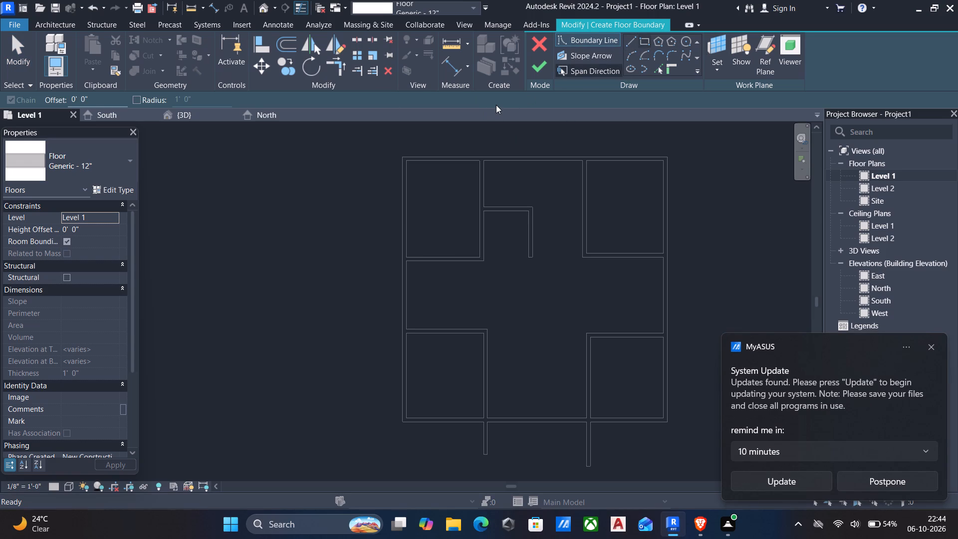
pyautogui.scroll(1, 475, 129)
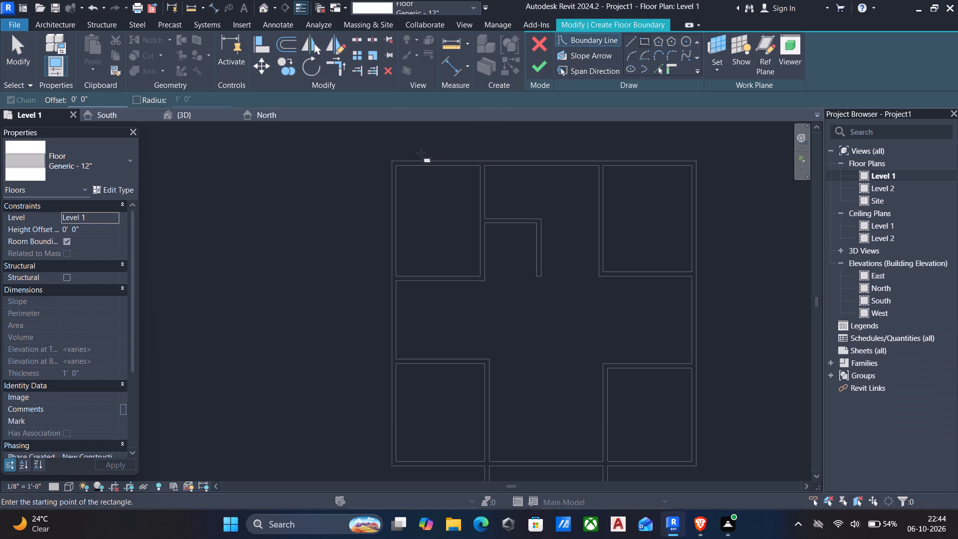
pyautogui.scroll(3, 423, 152)
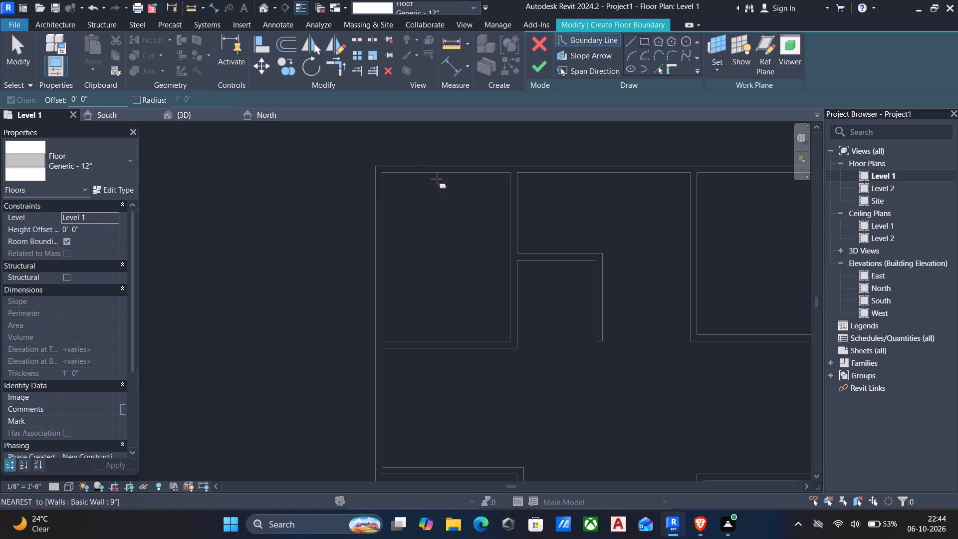
pyautogui.click(645, 36)
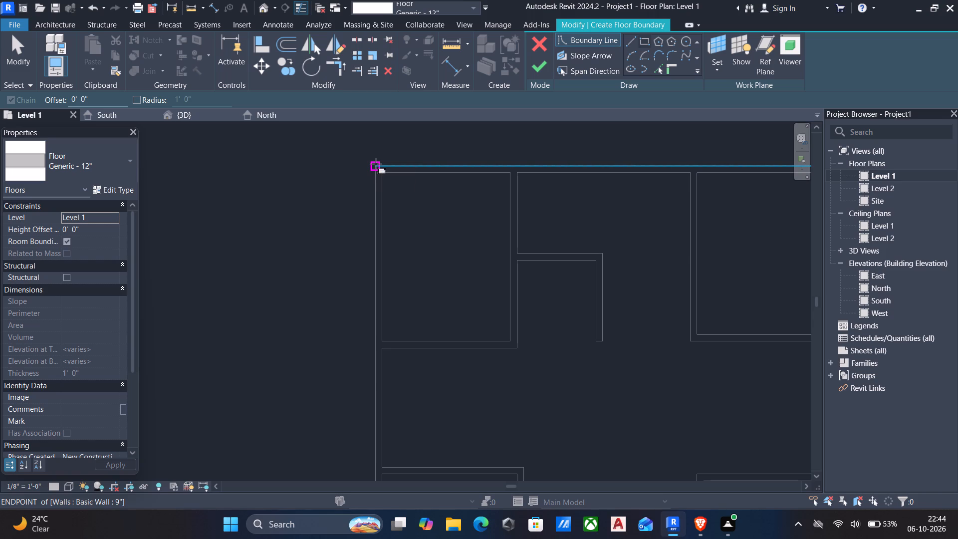
pyautogui.scroll(5, 382, 182)
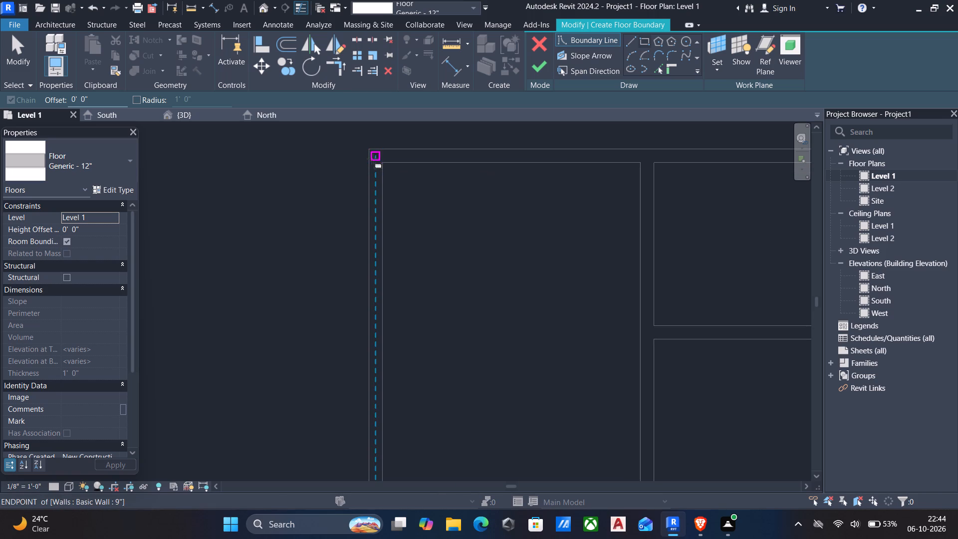
pyautogui.click(370, 148)
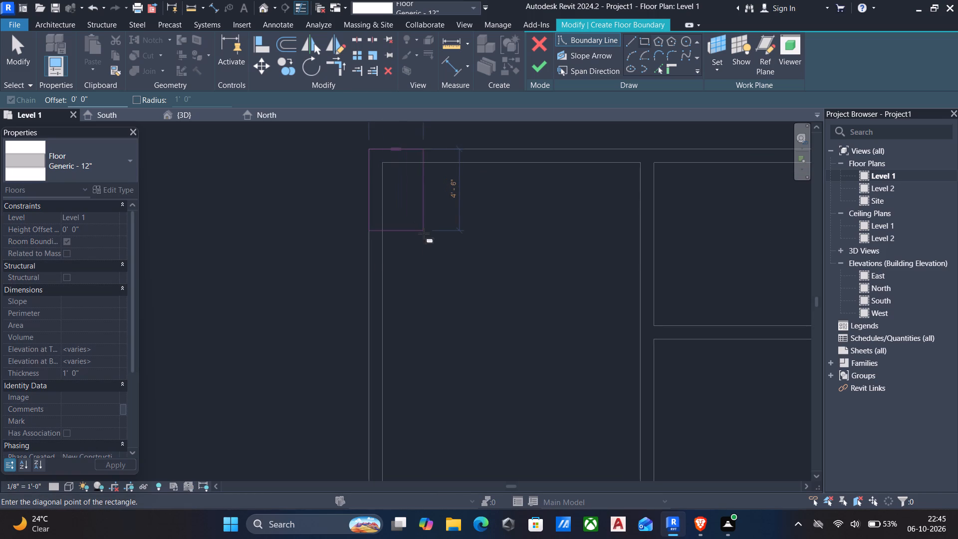
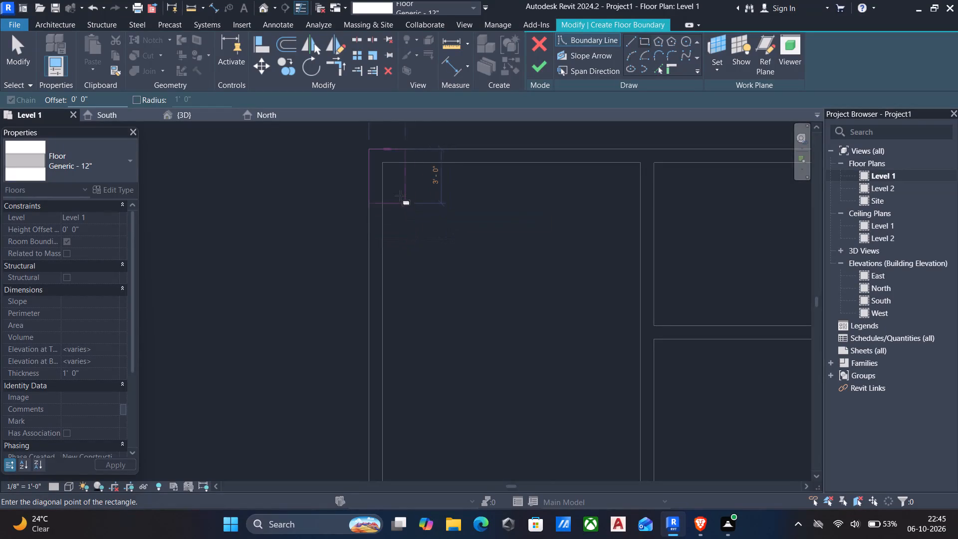
# Set the offset of the rectangular floor boundary to 1' 0".
pyautogui.moveTo(381, 215); pyautogui.dragTo(376, 224, button='middle')
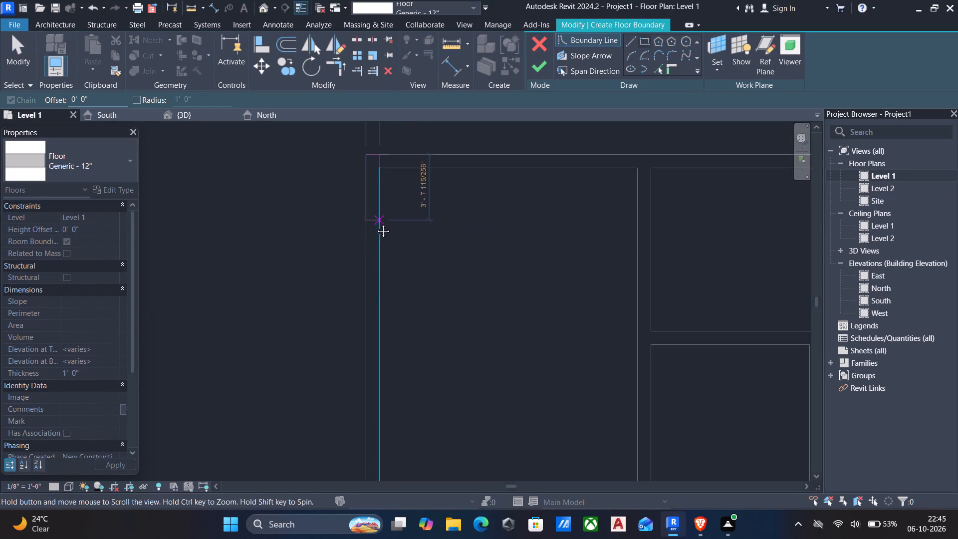
pyautogui.moveTo(376, 224); pyautogui.dragTo(366, 269, button='middle')
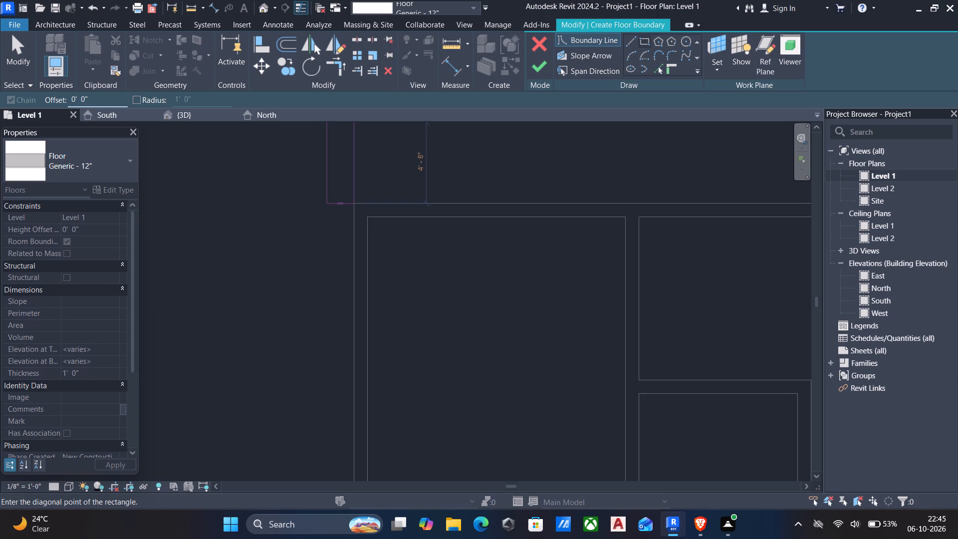
pyautogui.moveTo(106, 102); pyautogui.dragTo(25, 97)
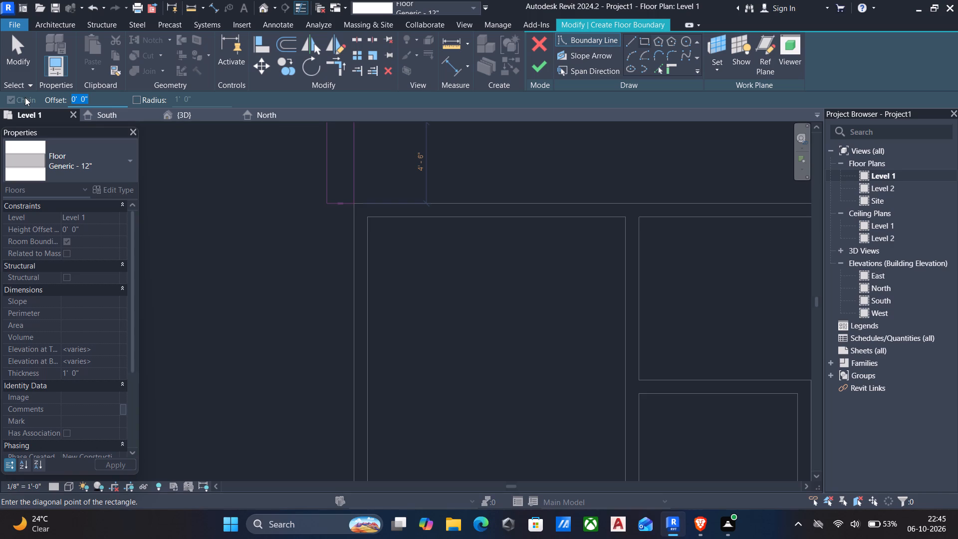
pyautogui.write("1'")
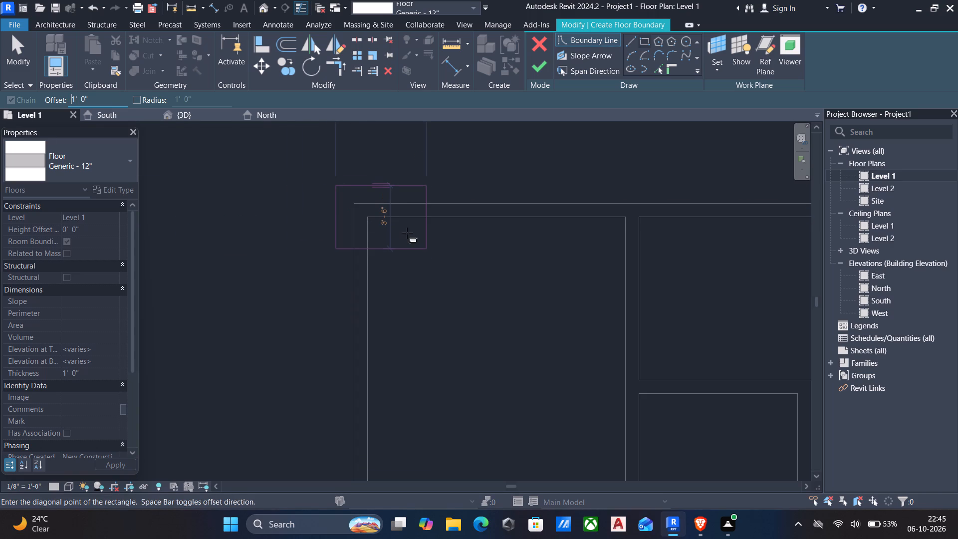
pyautogui.press('Escape')
pyautogui.press('Escape')
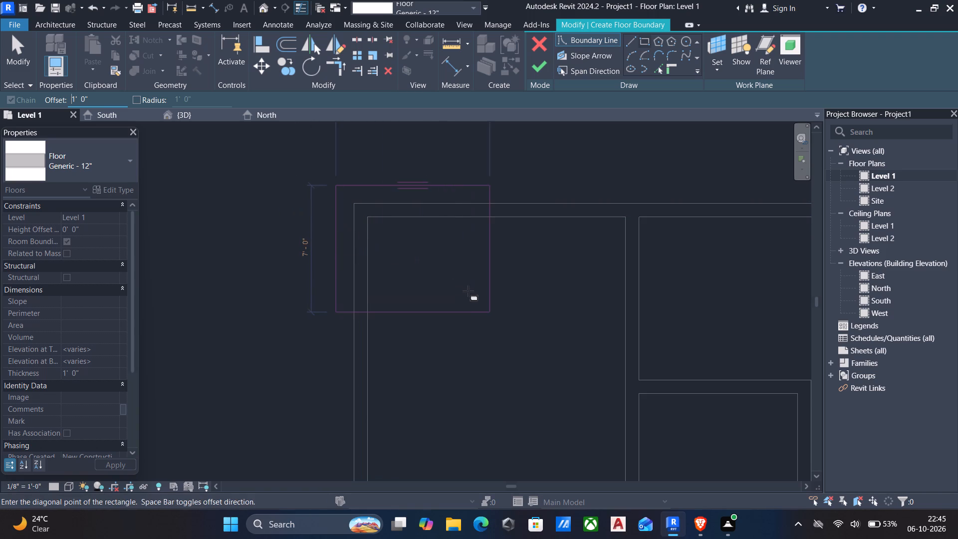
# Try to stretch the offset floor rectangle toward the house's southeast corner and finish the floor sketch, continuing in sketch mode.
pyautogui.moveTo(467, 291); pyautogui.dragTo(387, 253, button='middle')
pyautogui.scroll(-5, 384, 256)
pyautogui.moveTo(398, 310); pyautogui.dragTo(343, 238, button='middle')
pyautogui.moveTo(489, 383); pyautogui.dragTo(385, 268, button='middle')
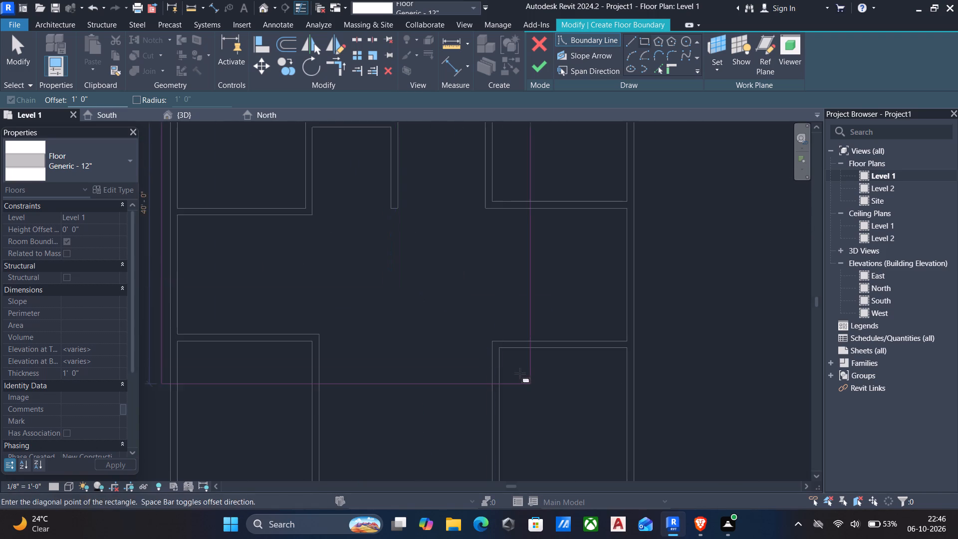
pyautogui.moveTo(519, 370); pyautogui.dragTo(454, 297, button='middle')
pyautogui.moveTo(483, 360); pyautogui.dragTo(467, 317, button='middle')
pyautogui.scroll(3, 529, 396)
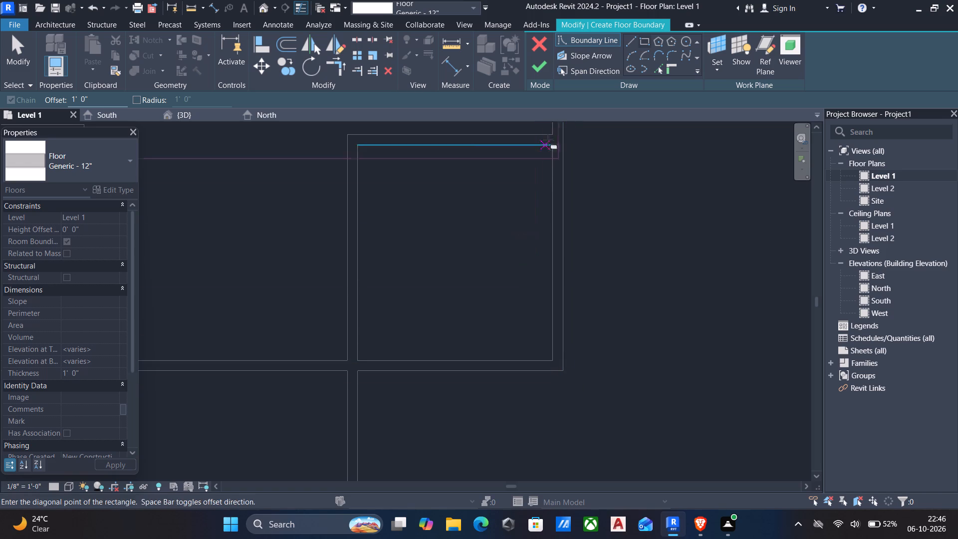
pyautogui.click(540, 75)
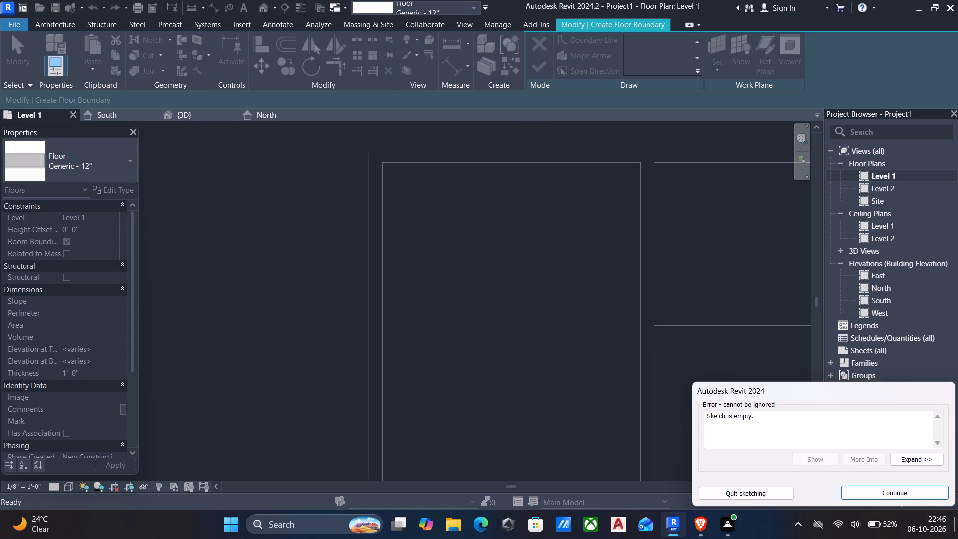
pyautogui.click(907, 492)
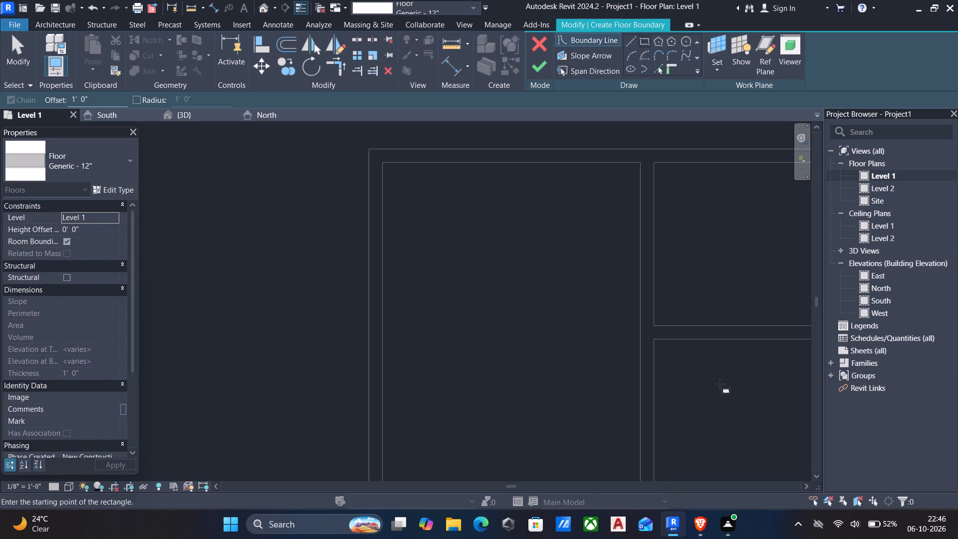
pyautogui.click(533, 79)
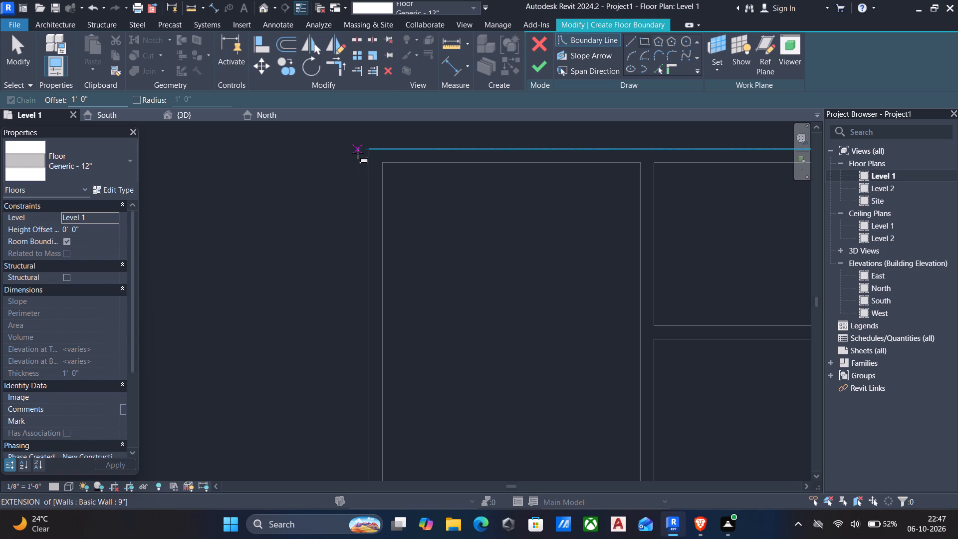
# Sketch a rectangular floor boundary with the 1' offset, starting from the interior wall intersection at the northwest room's southeast corner.
pyautogui.moveTo(604, 394); pyautogui.dragTo(601, 394, button='middle')
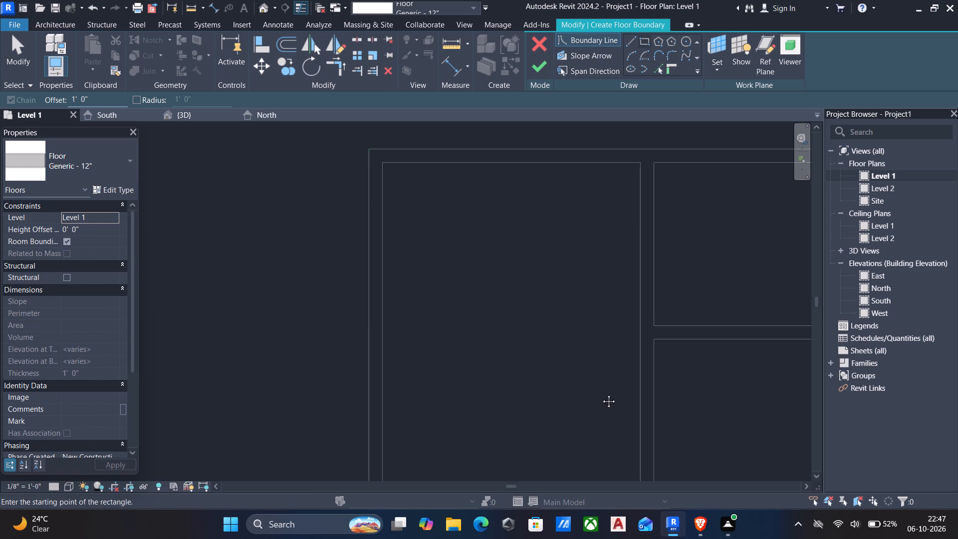
pyautogui.moveTo(601, 394); pyautogui.dragTo(540, 335, button='middle')
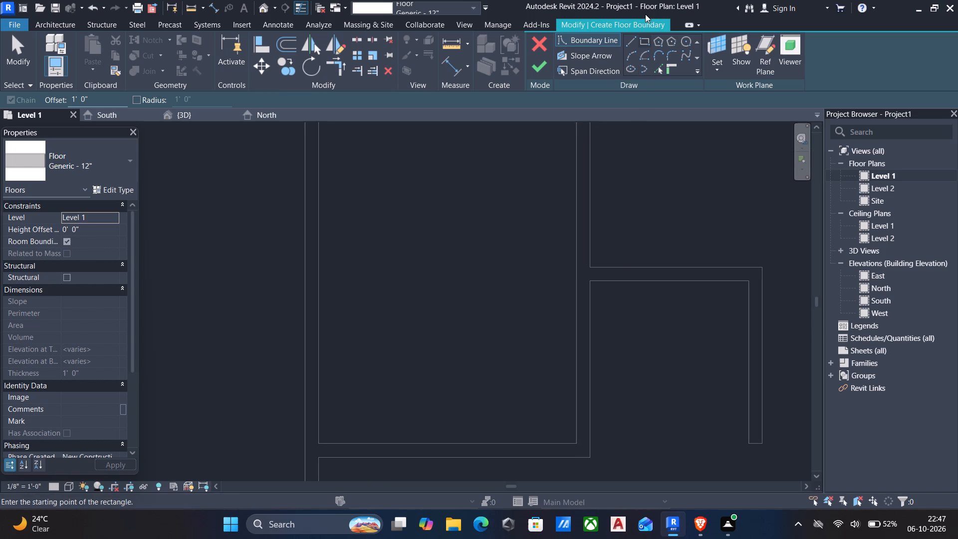
pyautogui.click(641, 41)
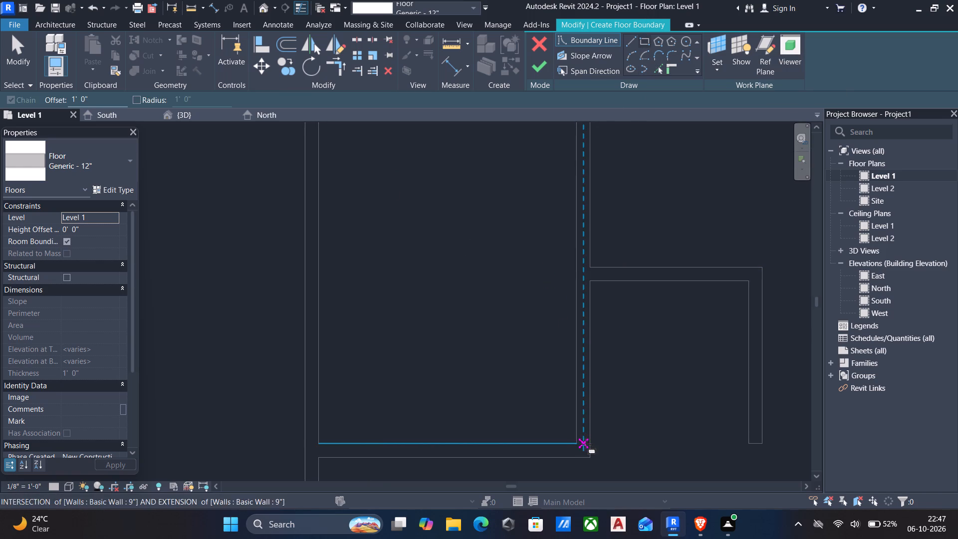
pyautogui.moveTo(593, 464); pyautogui.dragTo(591, 440)
pyautogui.moveTo(388, 307); pyautogui.dragTo(397, 354, button='middle')
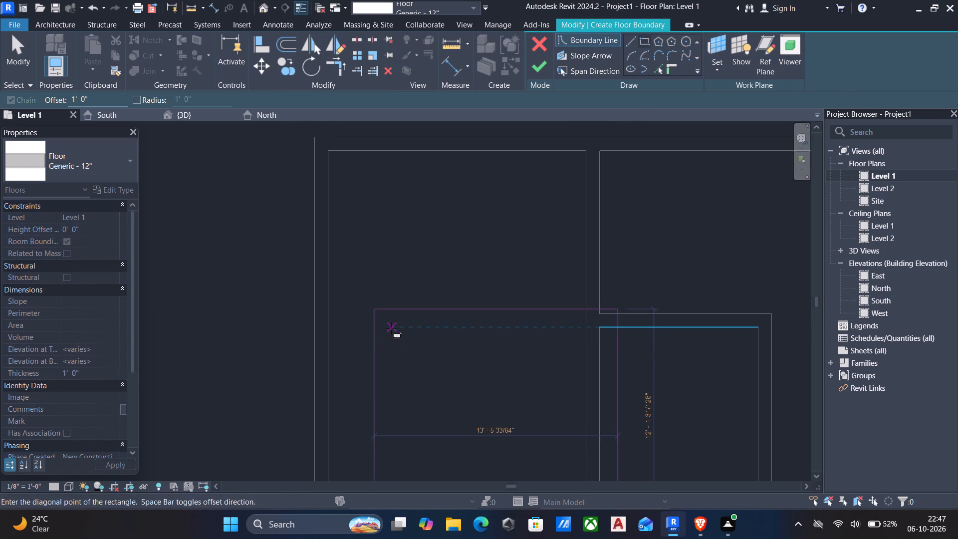
pyautogui.moveTo(369, 310); pyautogui.dragTo(350, 412, button='middle')
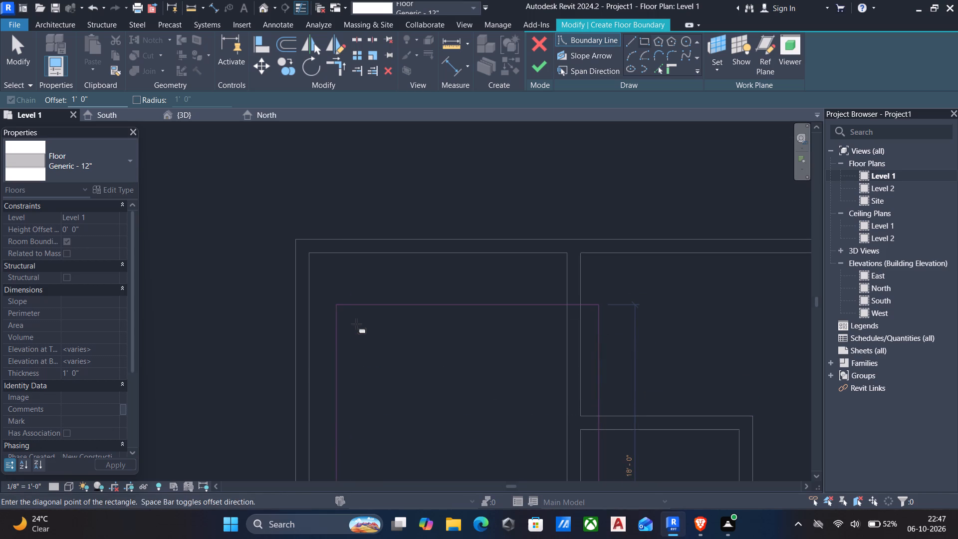
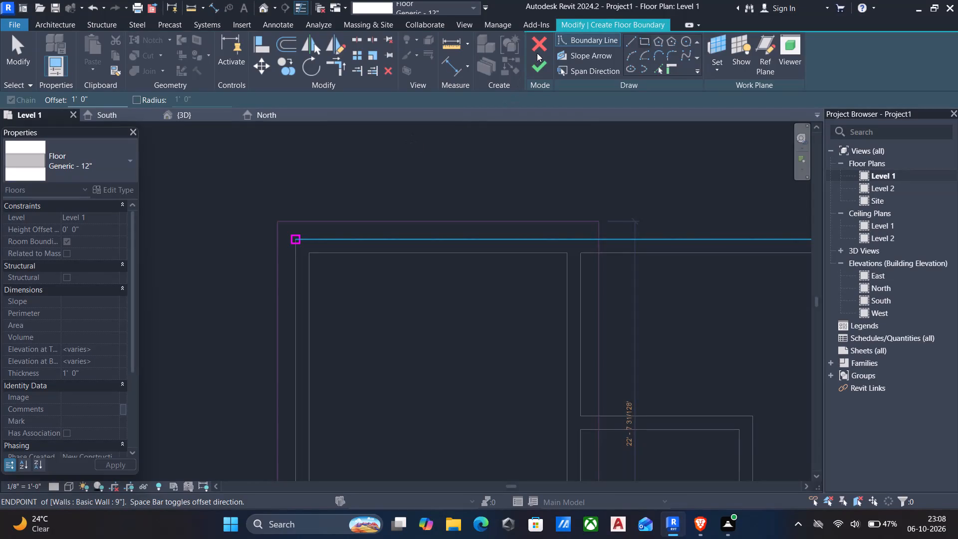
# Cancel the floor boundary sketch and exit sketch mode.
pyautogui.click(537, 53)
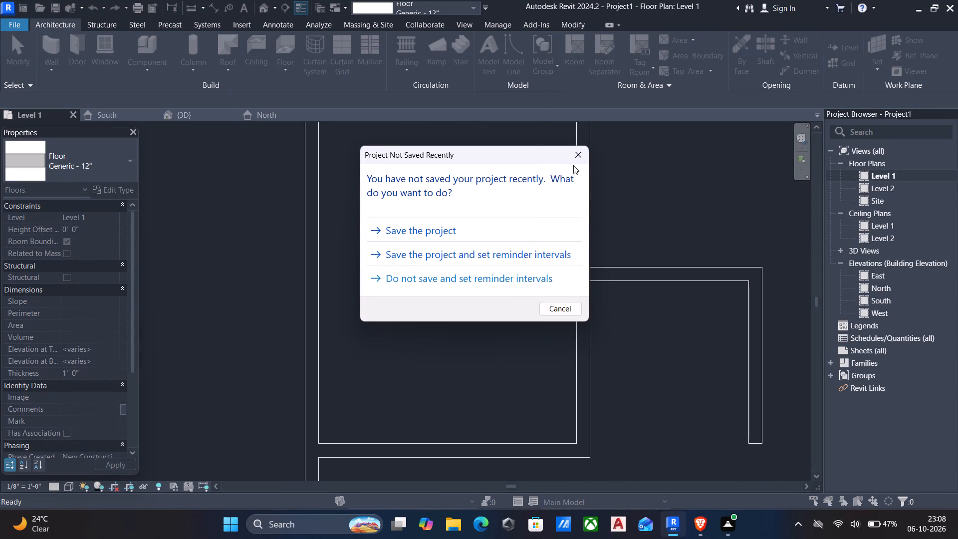
# Save the project in the Documents folder as a Revit project file named "plann 0777".
pyautogui.click(495, 233)
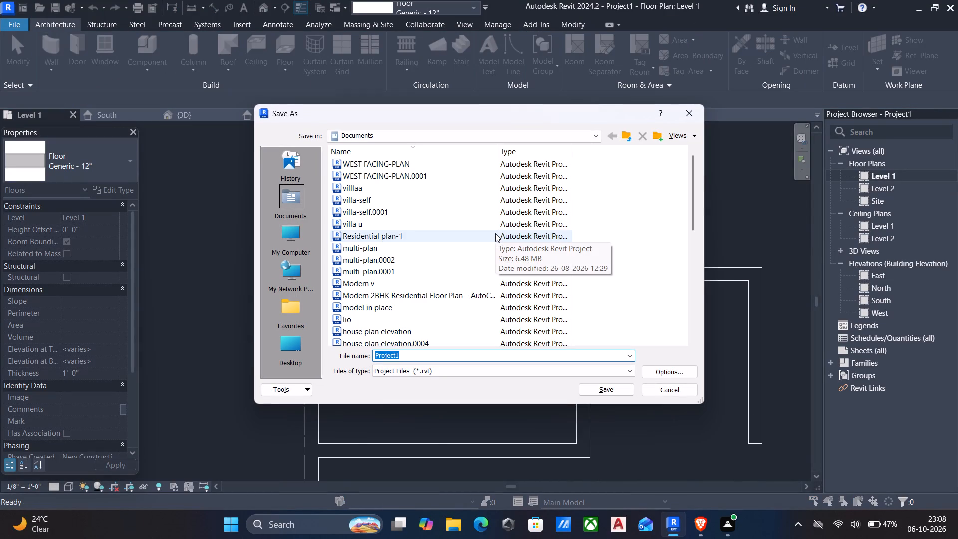
pyautogui.press('BackSpace')
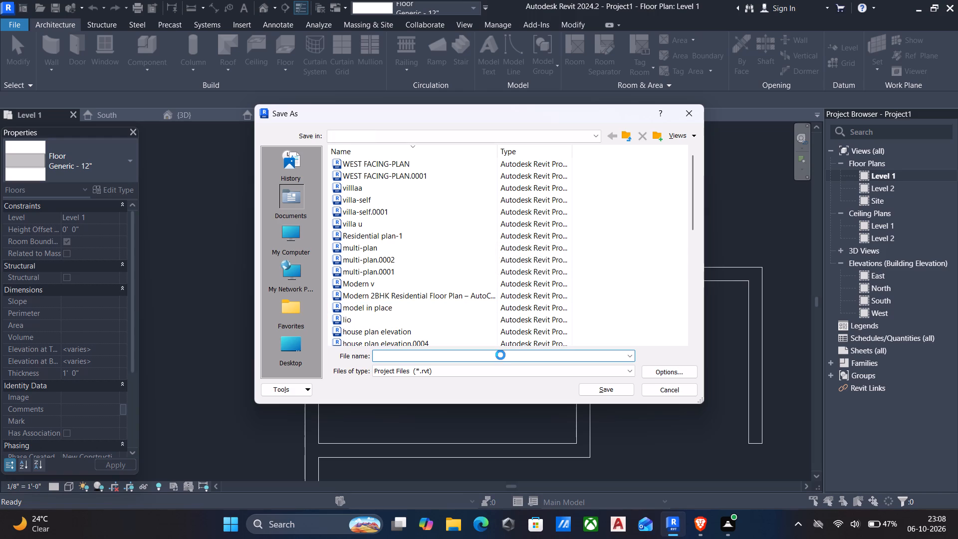
pyautogui.write('lann')
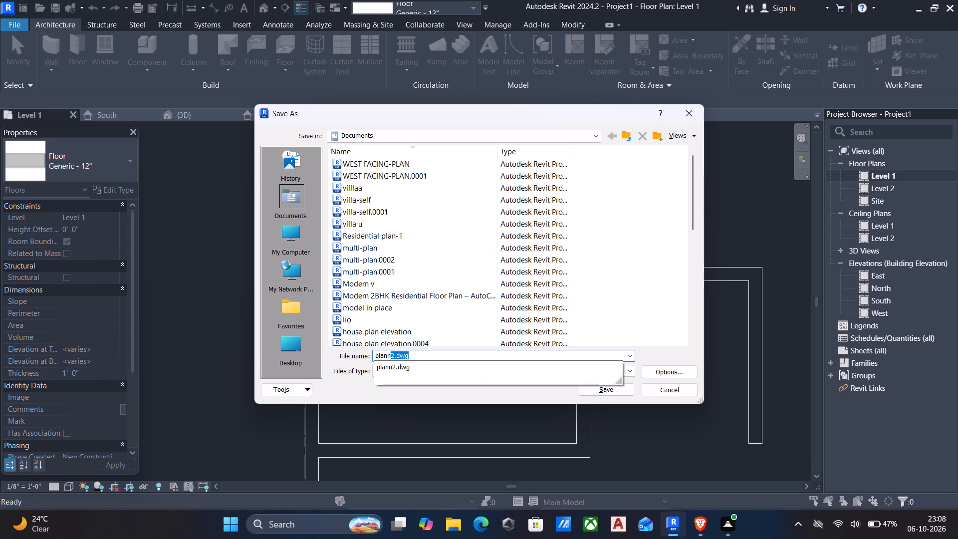
pyautogui.click(485, 355)
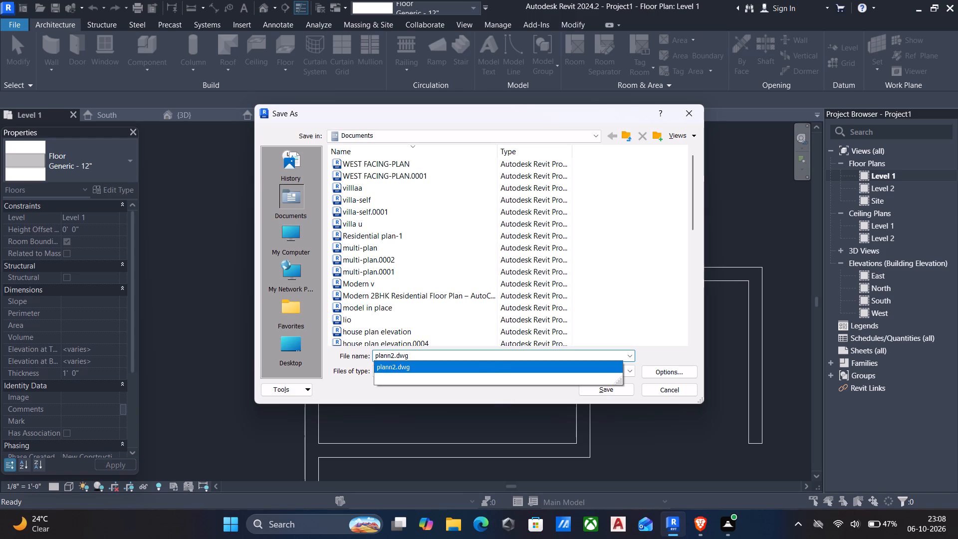
pyautogui.press('space')
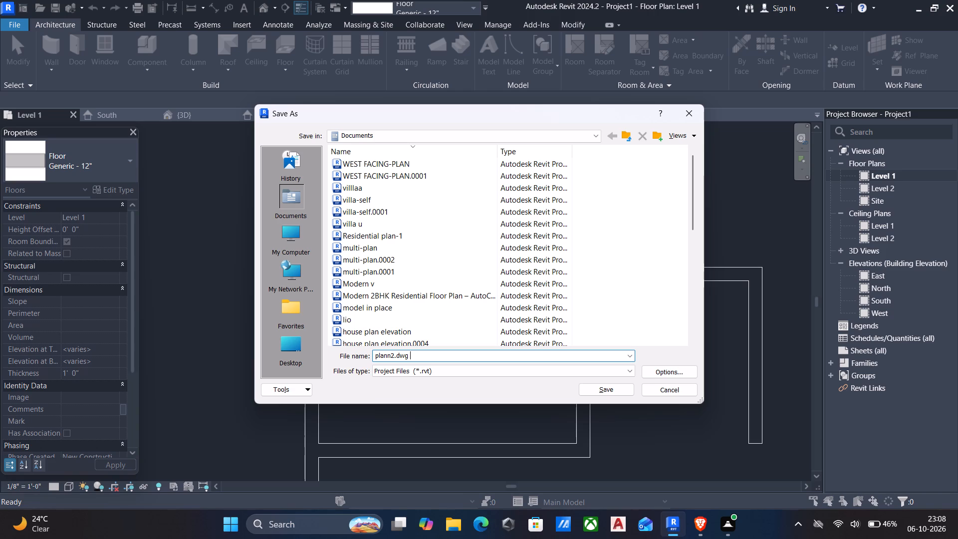
pyautogui.press('BackSpace')
pyautogui.press('BackSpace')
pyautogui.press('BackSpace')
pyautogui.press('BackSpace')
pyautogui.press('BackSpace')
pyautogui.press('BackSpace')
pyautogui.press('space')
pyautogui.write('0777')
pyautogui.click(604, 385)
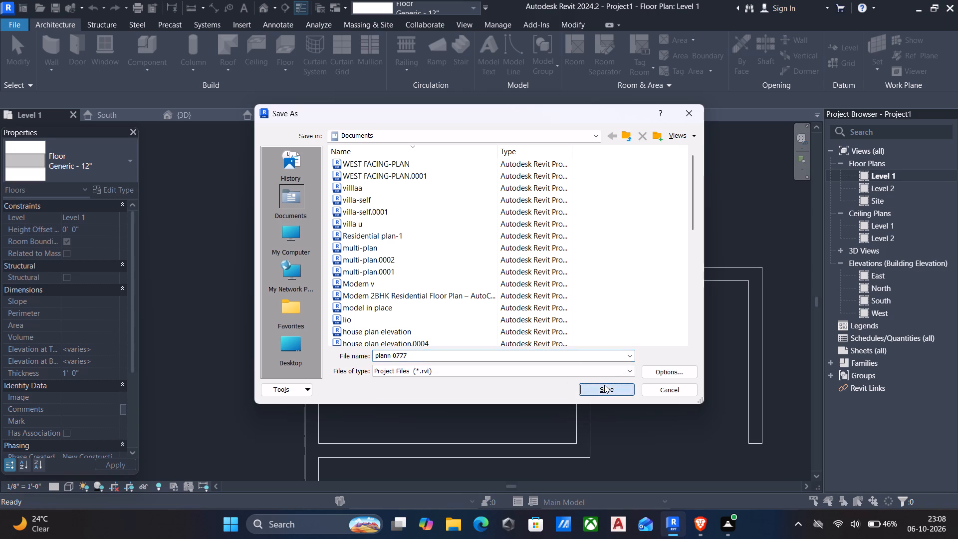
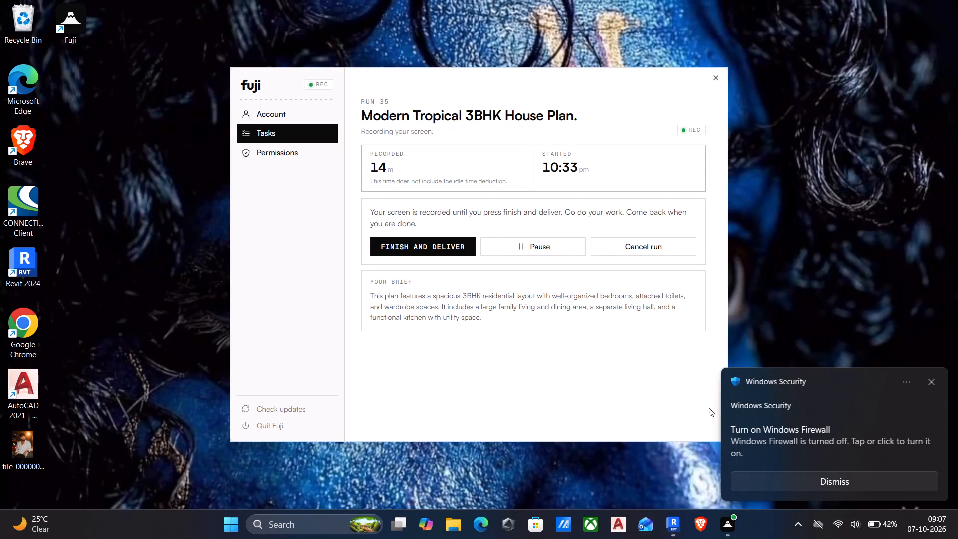
# Dismiss the Windows Security notification, switch to Revit and open the recent project "plann 0777".
pyautogui.click(930, 383)
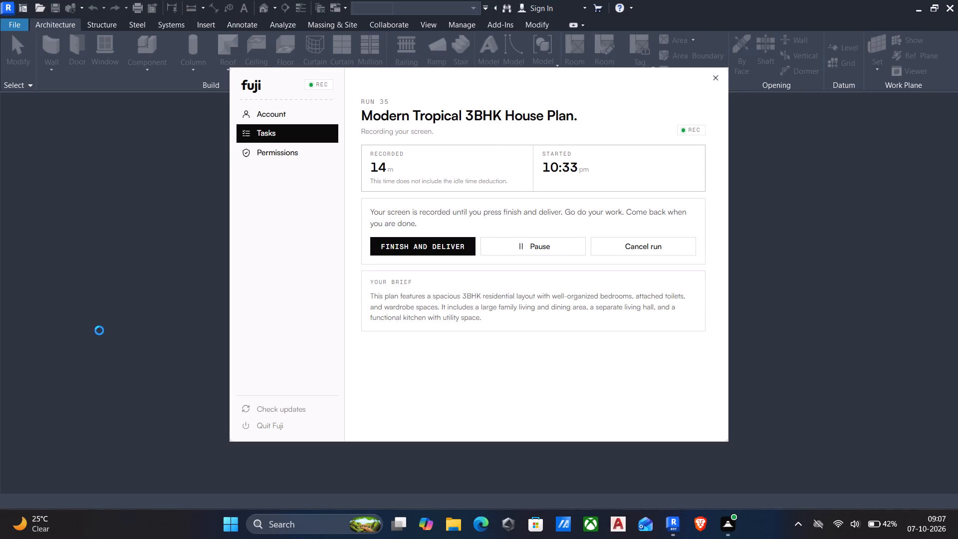
pyautogui.click(174, 332)
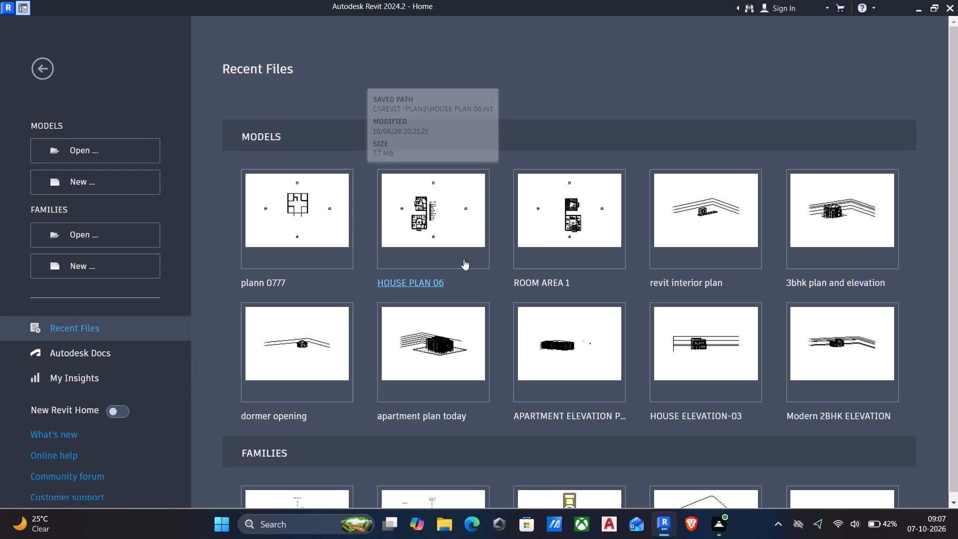
pyautogui.click(289, 196)
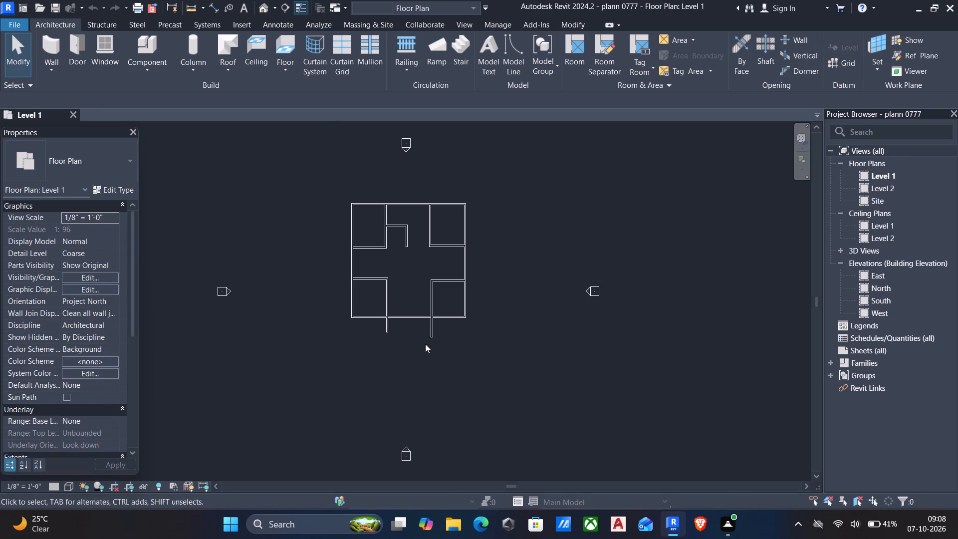
# Align the end of the shorter wall projecting from the front of the house with the end of the longer one.
pyautogui.scroll(4, 425, 344)
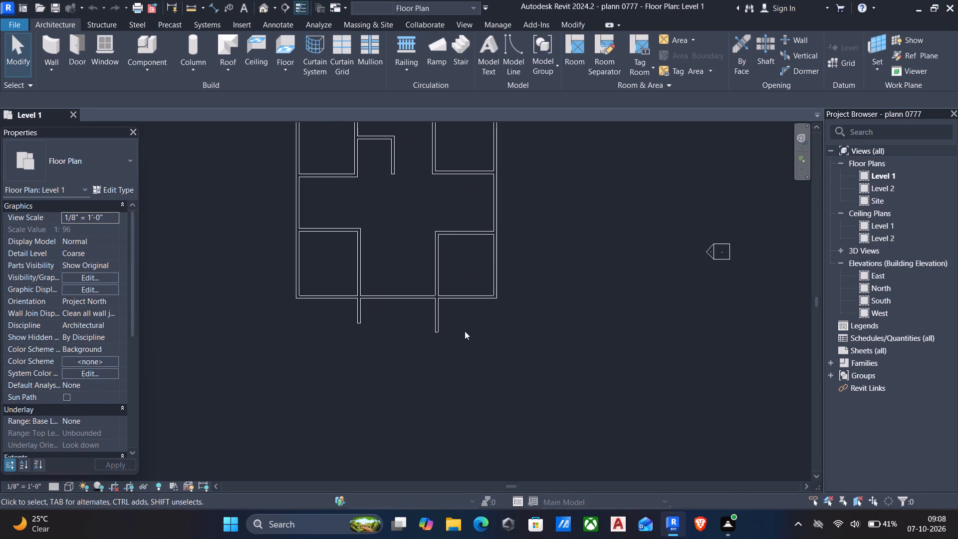
pyautogui.scroll(-6, 462, 268)
pyautogui.moveTo(462, 268); pyautogui.dragTo(545, 340, button='middle')
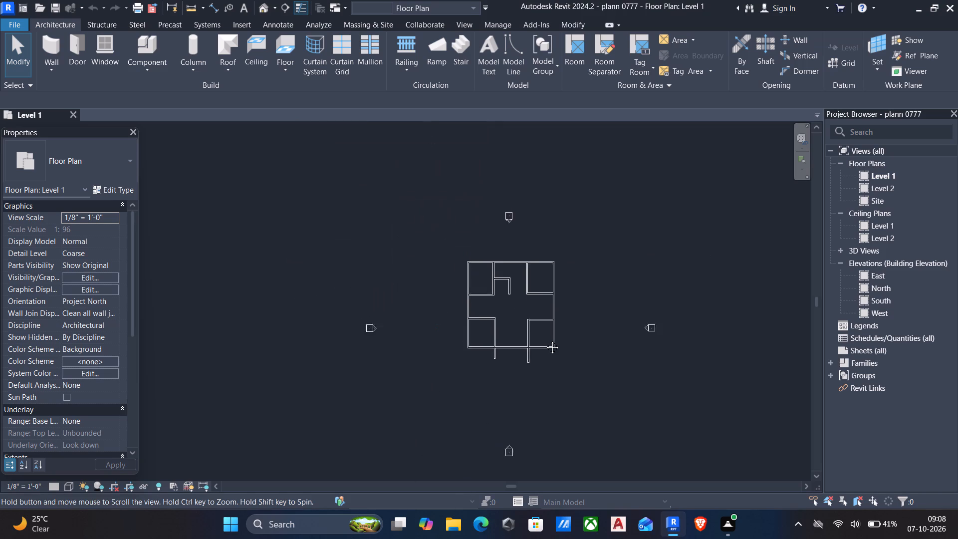
pyautogui.moveTo(545, 340); pyautogui.dragTo(545, 341, button='middle')
pyautogui.scroll(4, 545, 341)
pyautogui.write('al')
pyautogui.scroll(5, 527, 385)
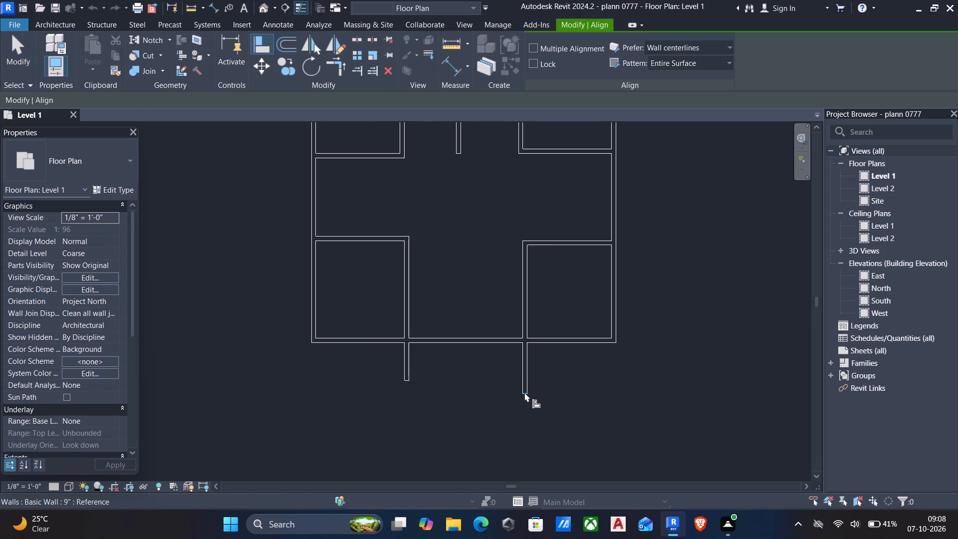
pyautogui.click(523, 394)
pyautogui.scroll(3, 409, 380)
pyautogui.click(409, 380)
pyautogui.scroll(-5, 411, 384)
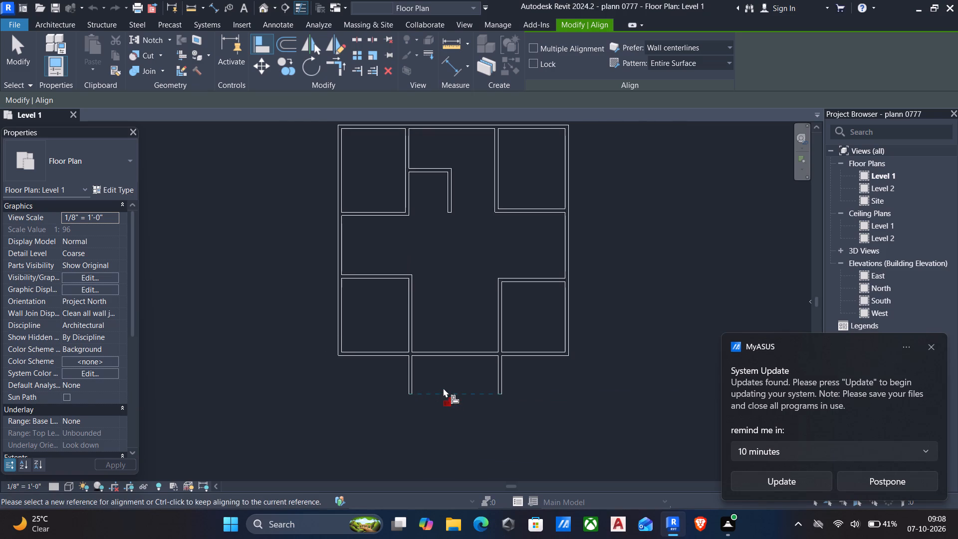
pyautogui.press('Escape')
# Start a footprint roof on Level 2 and sketch a rectangular boundary around the outer walls with a 1' offset.
pyautogui.scroll(-1, 443, 388)
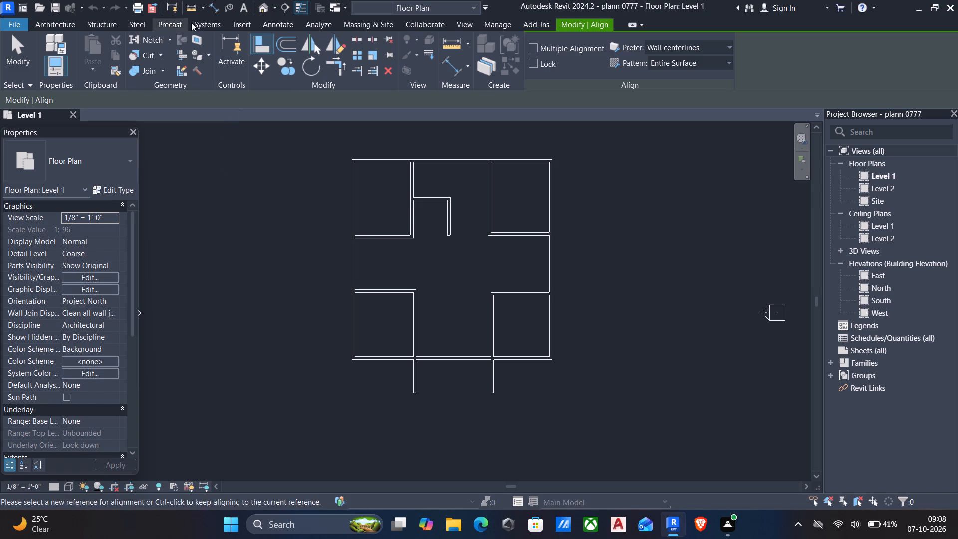
pyautogui.click(53, 23)
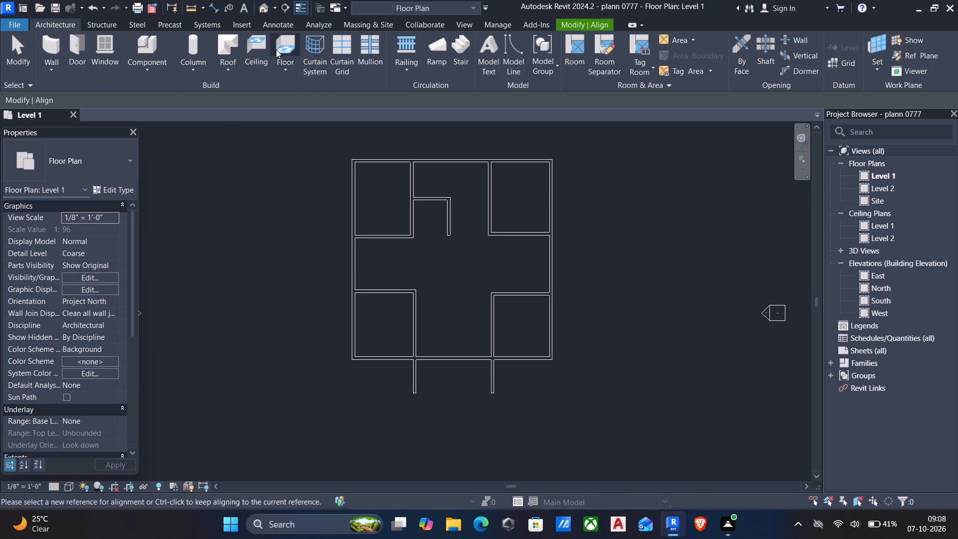
pyautogui.click(226, 46)
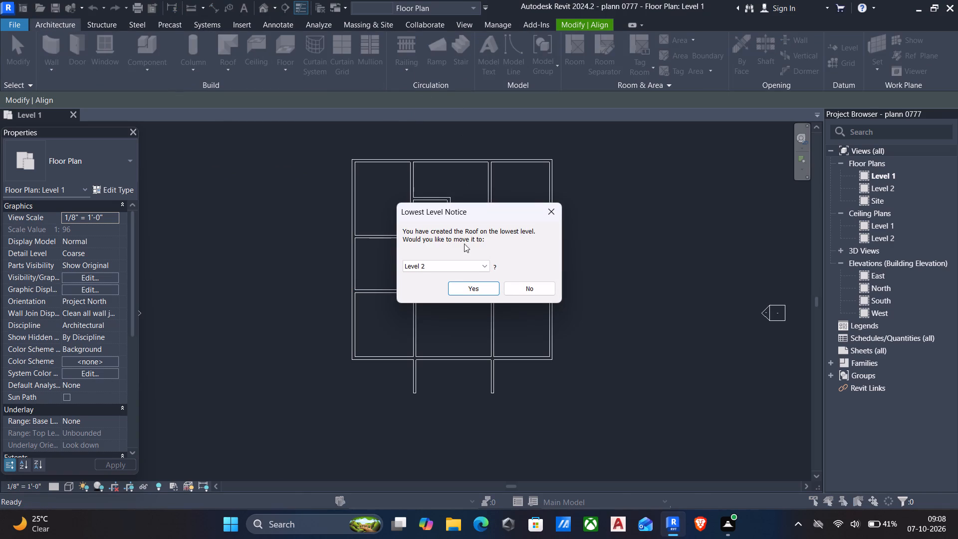
pyautogui.click(464, 287)
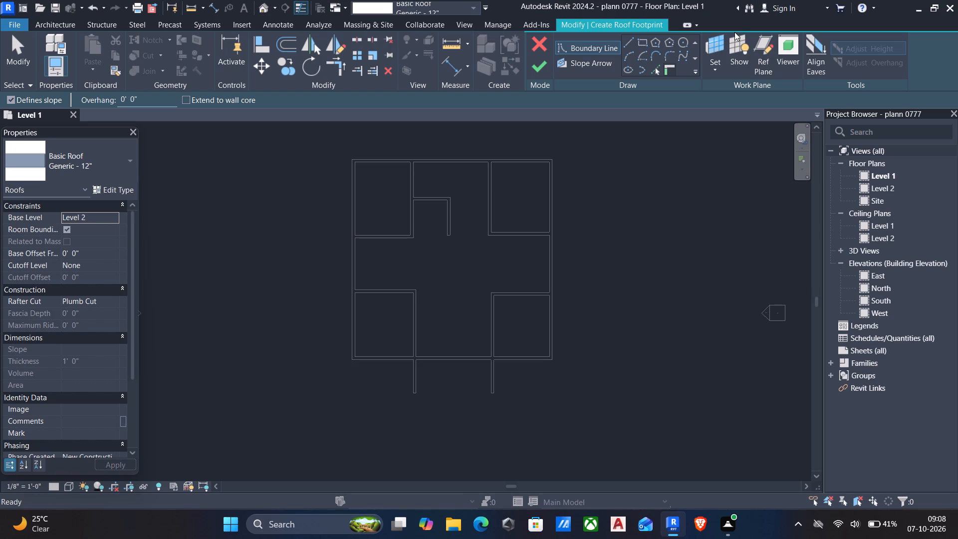
pyautogui.click(641, 44)
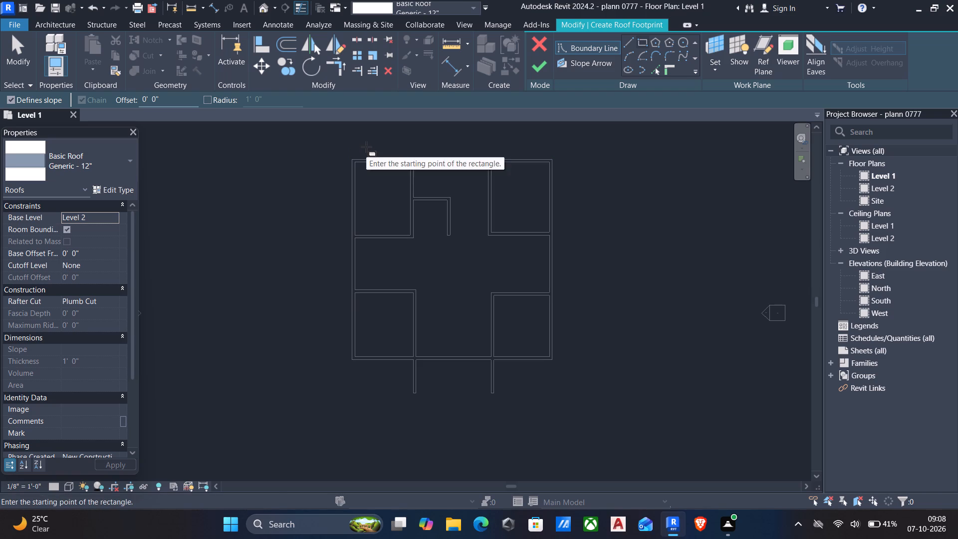
pyautogui.scroll(4, 366, 147)
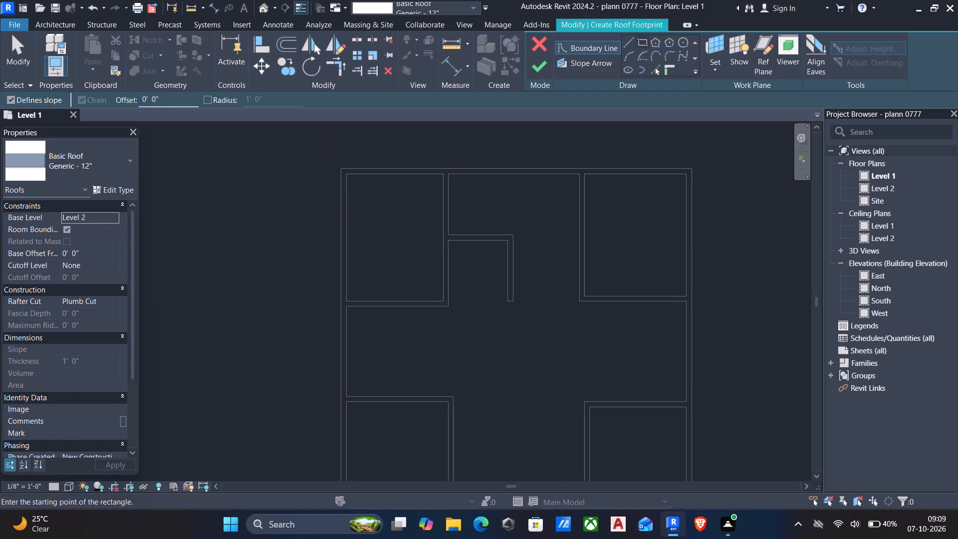
pyautogui.moveTo(180, 100); pyautogui.dragTo(0, 51)
pyautogui.write("1'")
pyautogui.click(344, 167)
pyautogui.scroll(-5, 458, 241)
pyautogui.scroll(4, 583, 369)
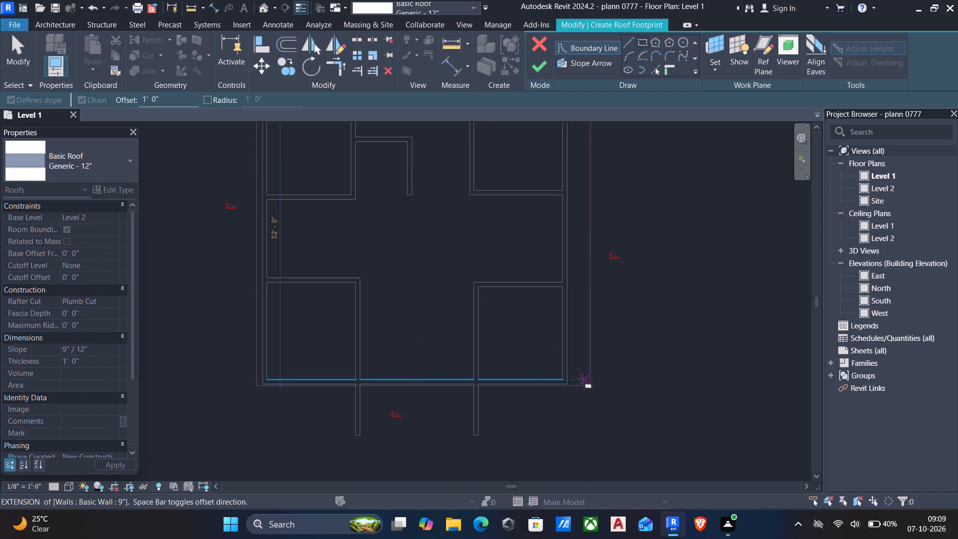
pyautogui.scroll(4, 568, 386)
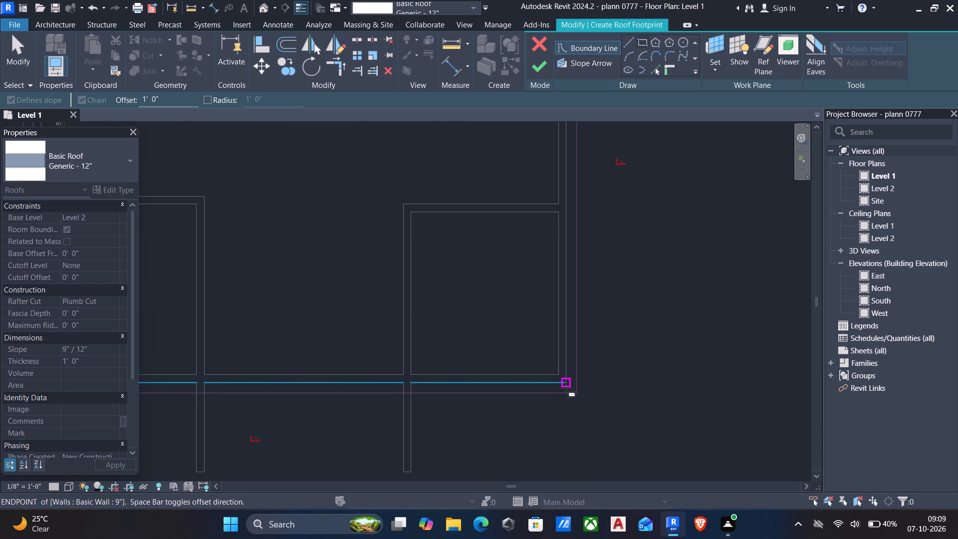
pyautogui.click(566, 387)
pyautogui.press('Escape')
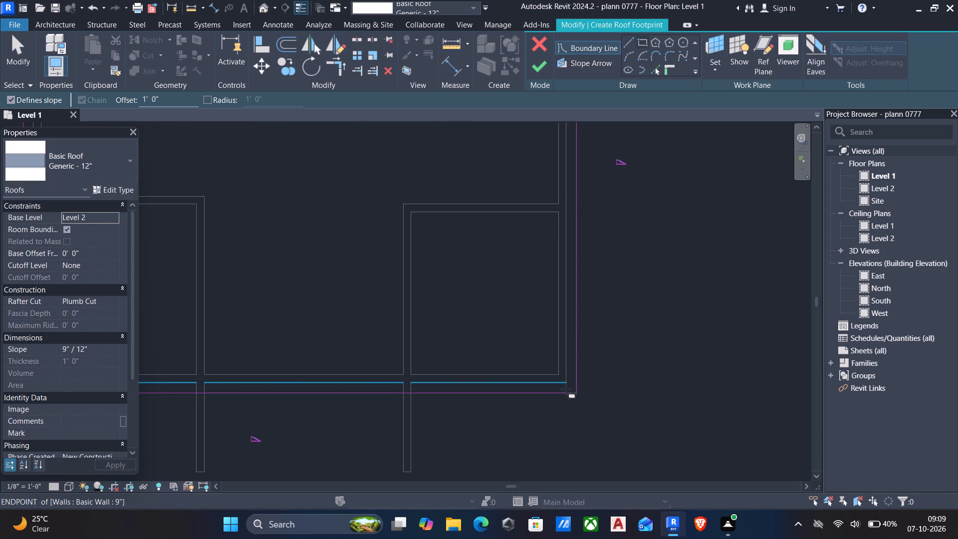
pyautogui.press('Escape')
# Align the front roof boundary line with the outer face of the front wall and finish the roof.
pyautogui.write('al')
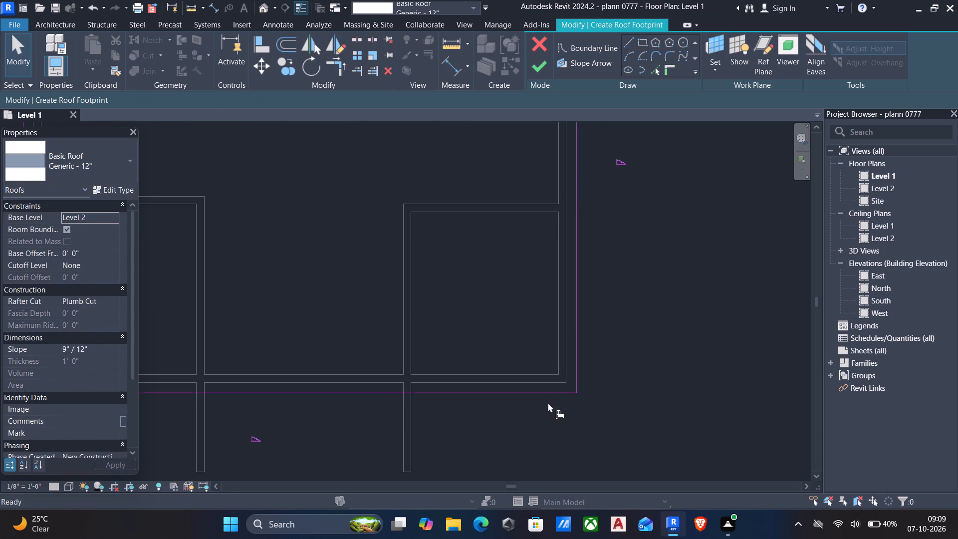
pyautogui.click(498, 384)
pyautogui.click(495, 397)
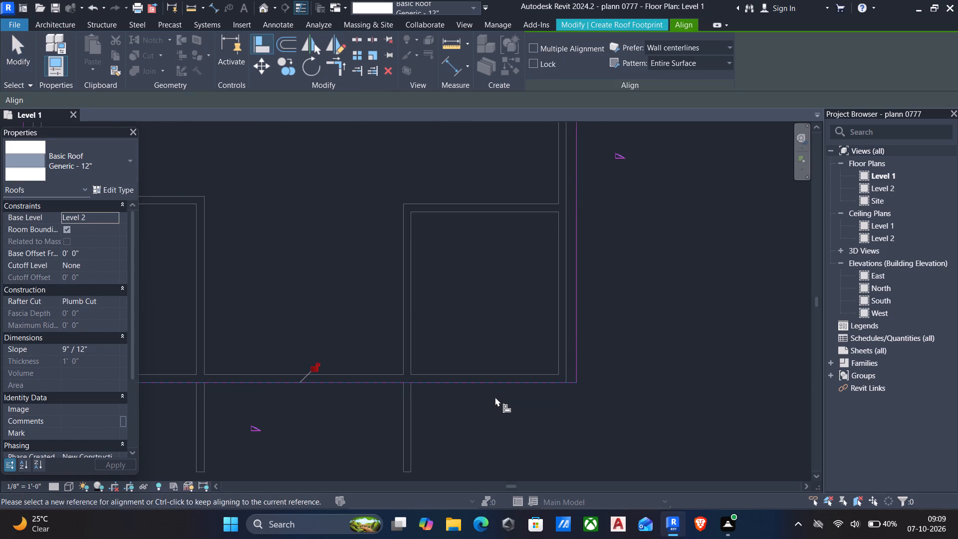
pyautogui.scroll(-4, 494, 396)
pyautogui.moveTo(503, 397); pyautogui.dragTo(516, 393, button='middle')
pyautogui.scroll(-1, 652, 422)
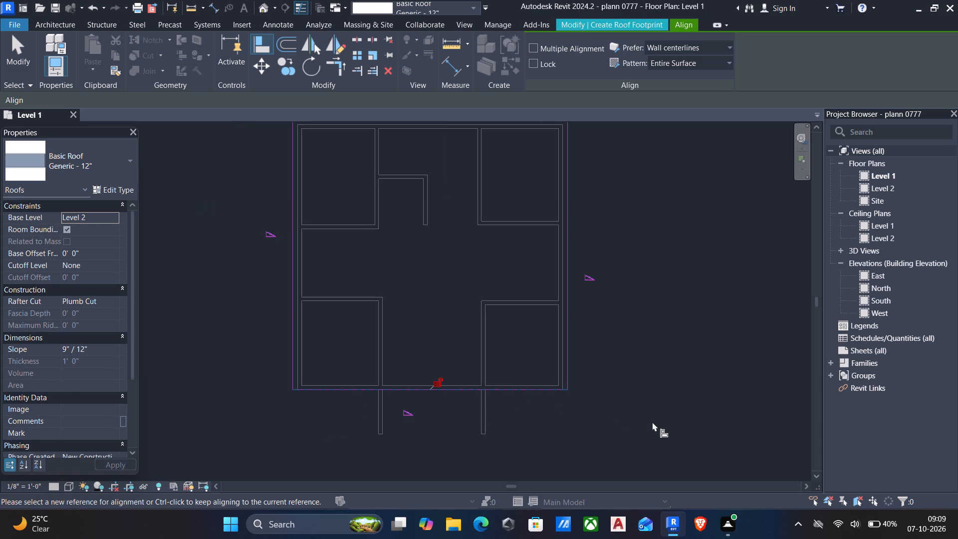
pyautogui.press('Escape')
pyautogui.click(648, 23)
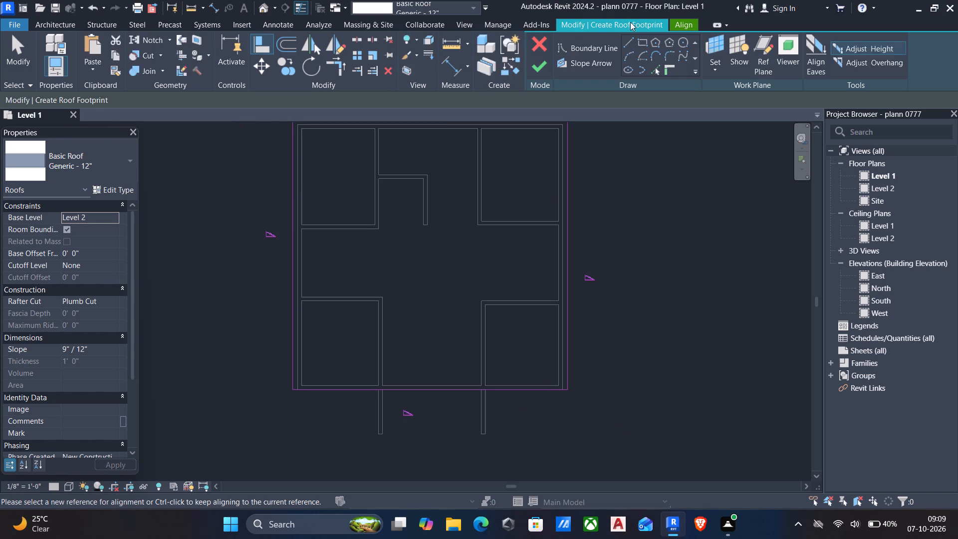
pyautogui.click(544, 59)
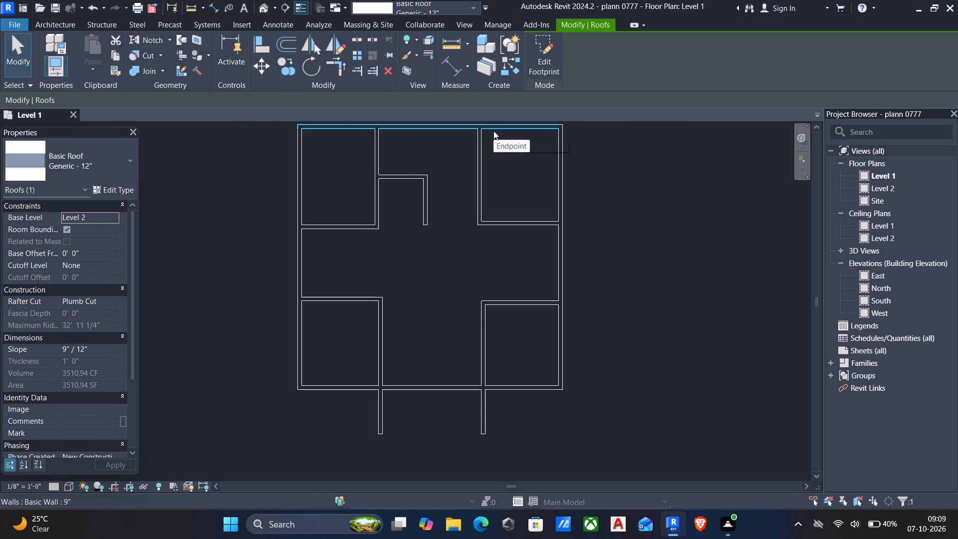
# Edit the roof footprint so the rear boundary line no longer defines a slope, and finish the edit.
pyautogui.scroll(-2, 493, 131)
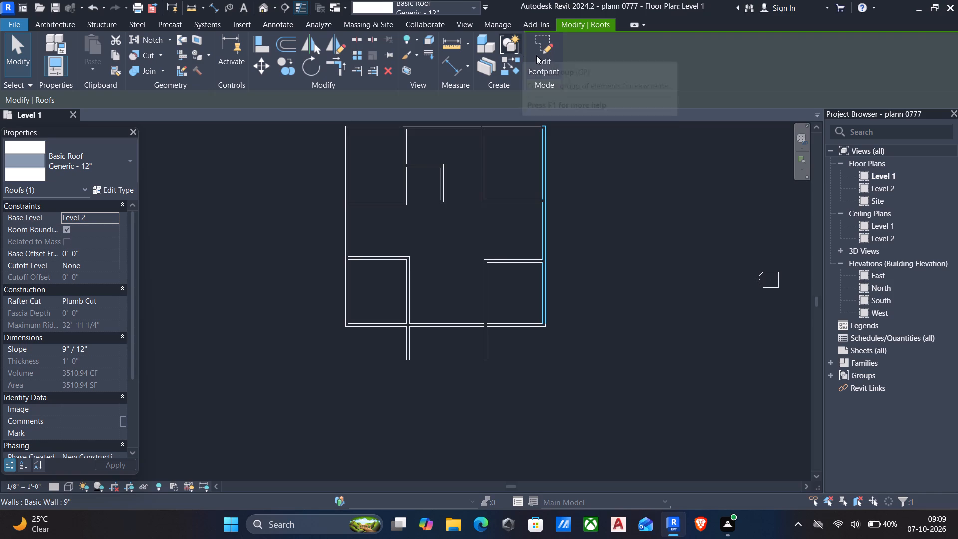
pyautogui.click(536, 55)
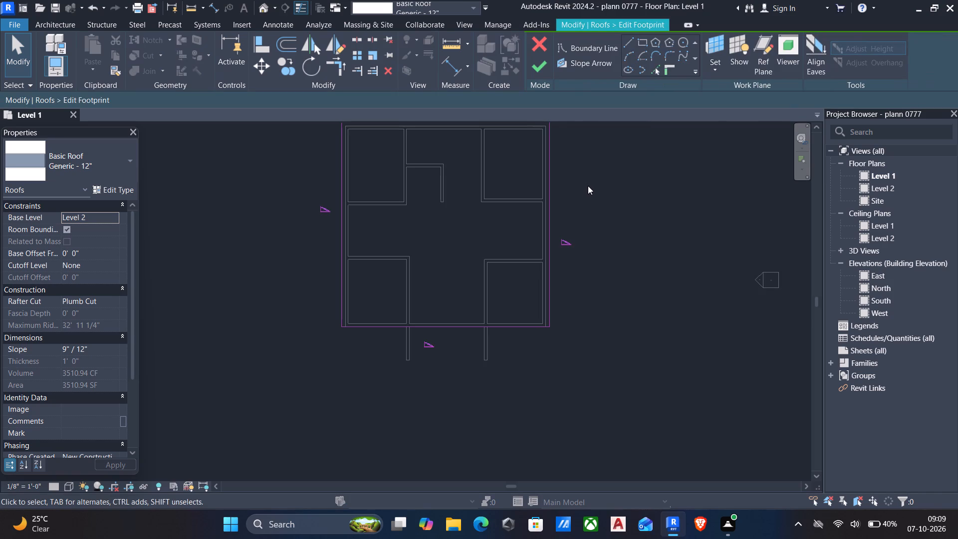
pyautogui.scroll(-1, 538, 198)
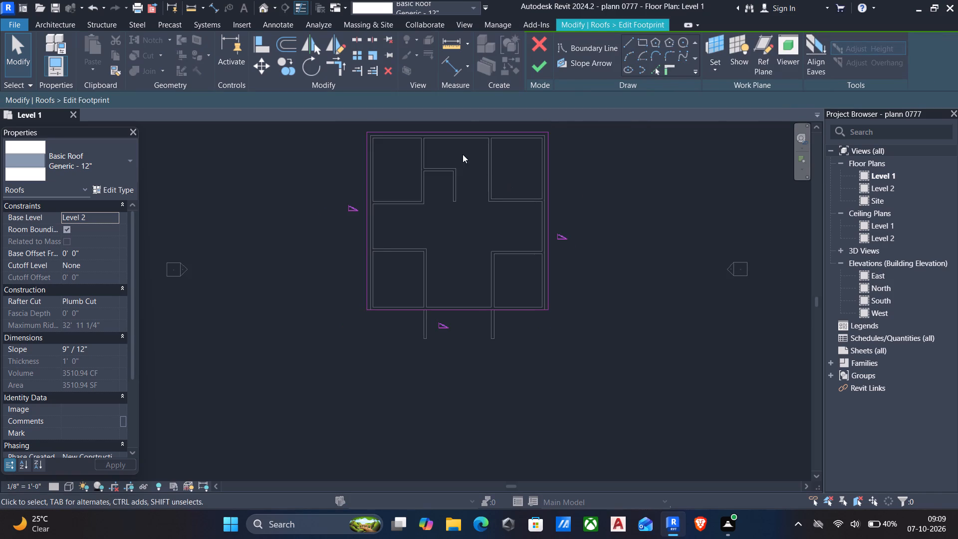
pyautogui.scroll(-1, 463, 154)
pyautogui.moveTo(463, 154); pyautogui.dragTo(475, 200, button='middle')
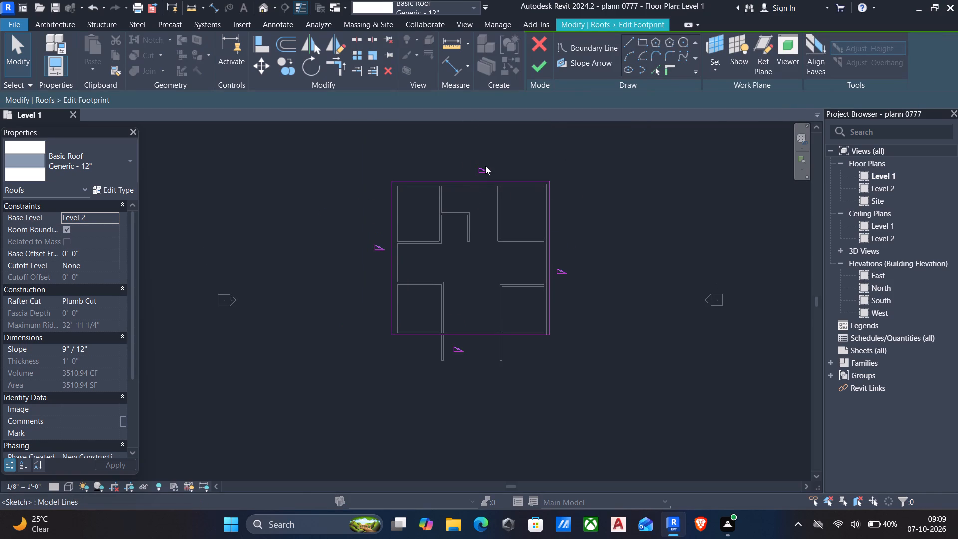
pyautogui.click(482, 170)
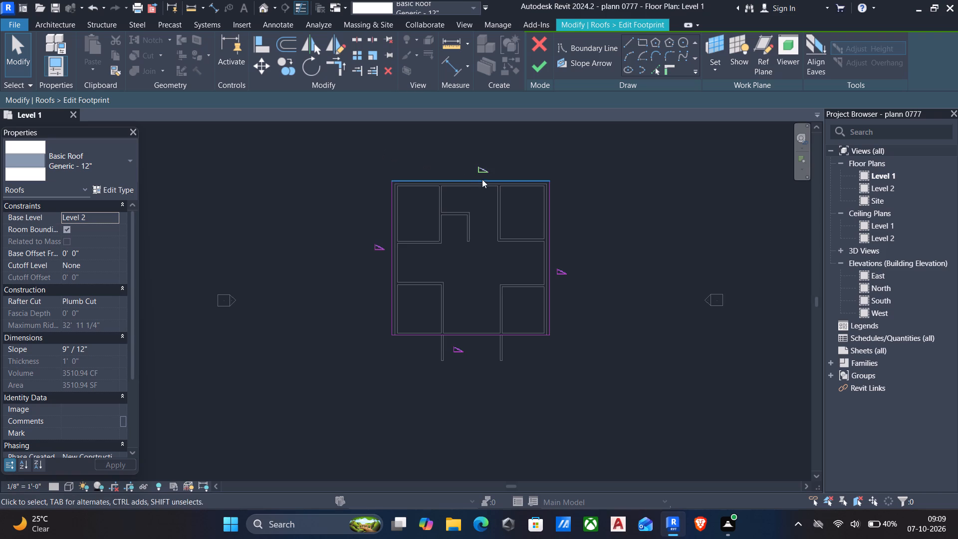
pyautogui.click(481, 170)
pyautogui.click(481, 170)
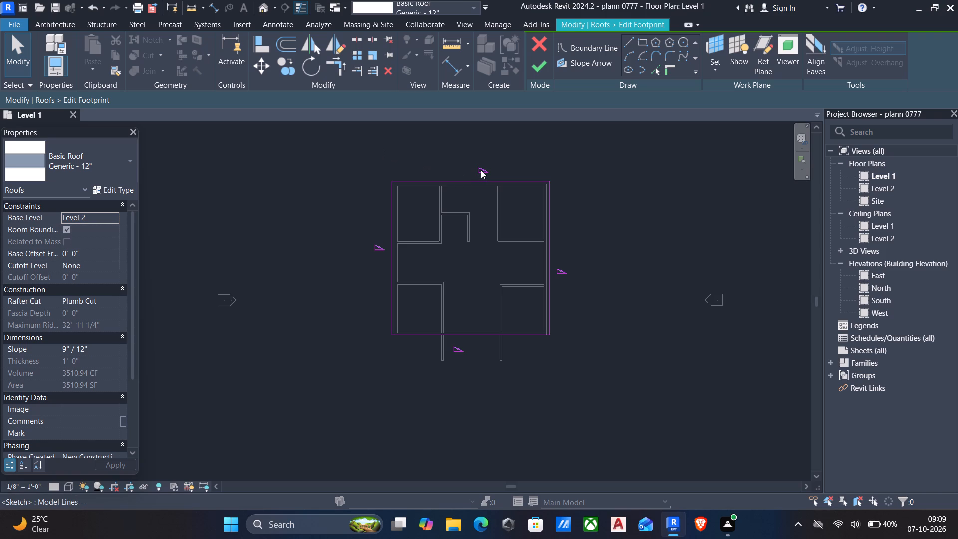
pyautogui.click(466, 176)
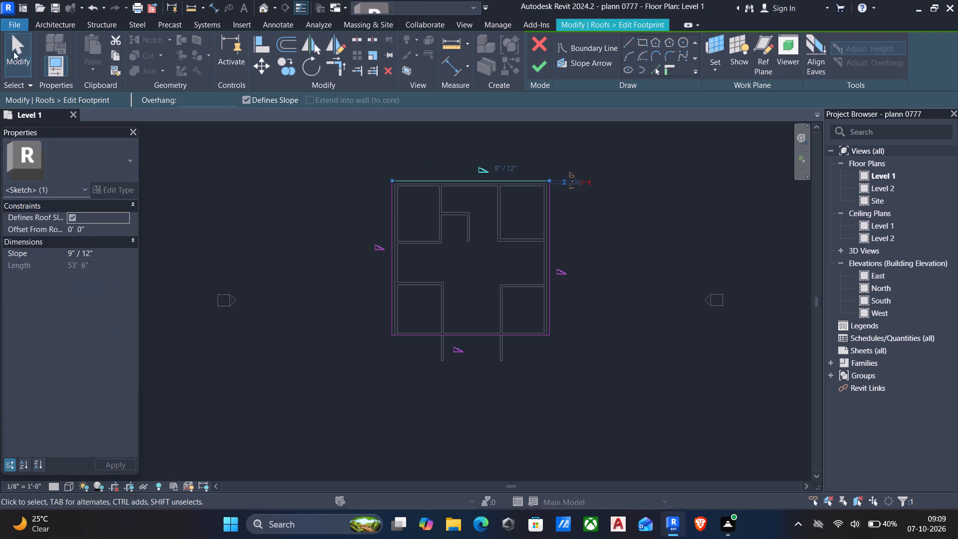
pyautogui.click(247, 95)
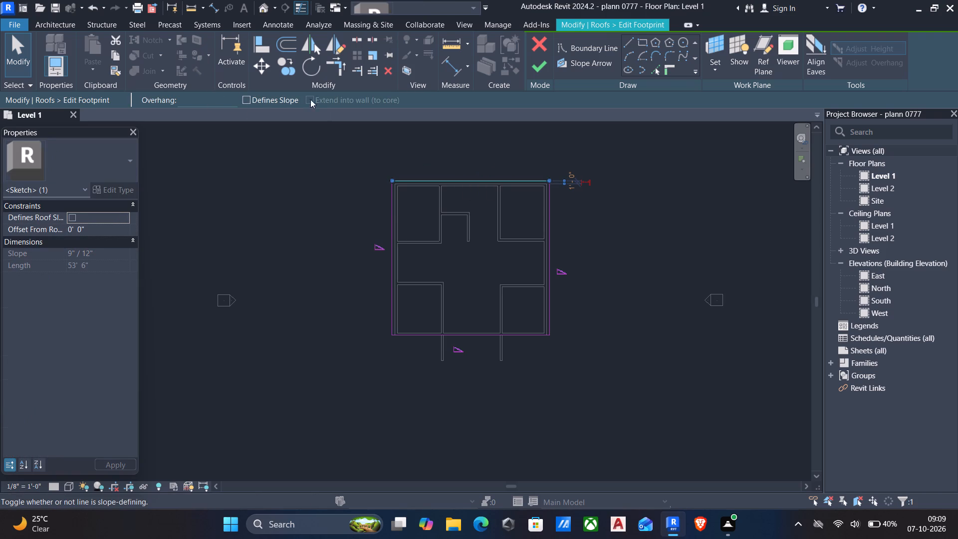
pyautogui.click(541, 72)
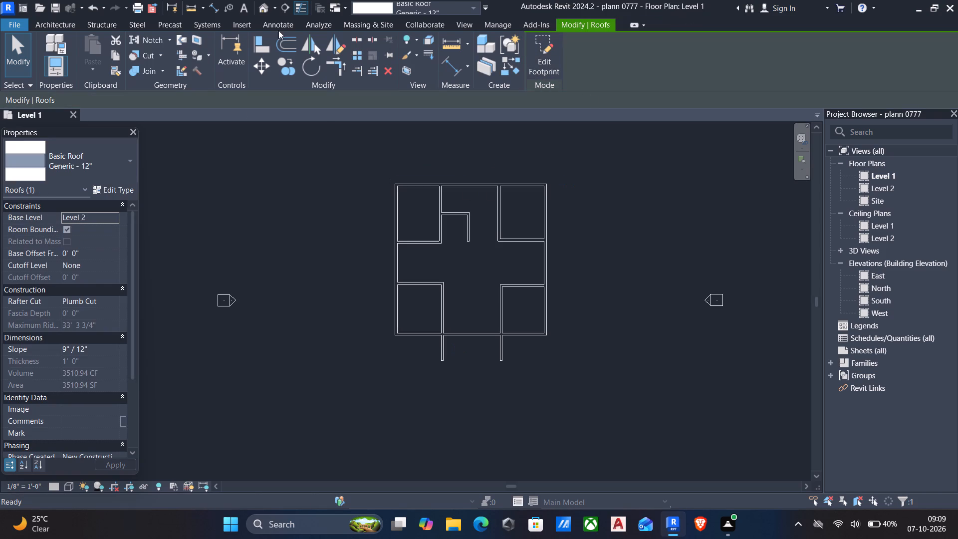
# Open the default 3D view and examine the roof and its open gable at the back of the house.
pyautogui.click(257, 9)
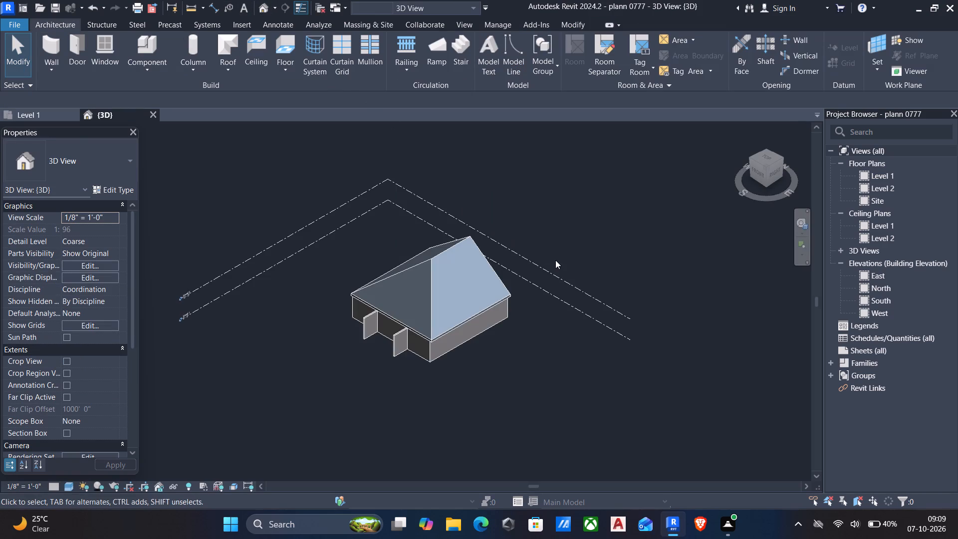
pyautogui.scroll(-2, 336, 256)
pyautogui.keyDown('shift'); pyautogui.moveTo(439, 272); pyautogui.dragTo(378, 277, button='middle'); pyautogui.keyUp('shift')
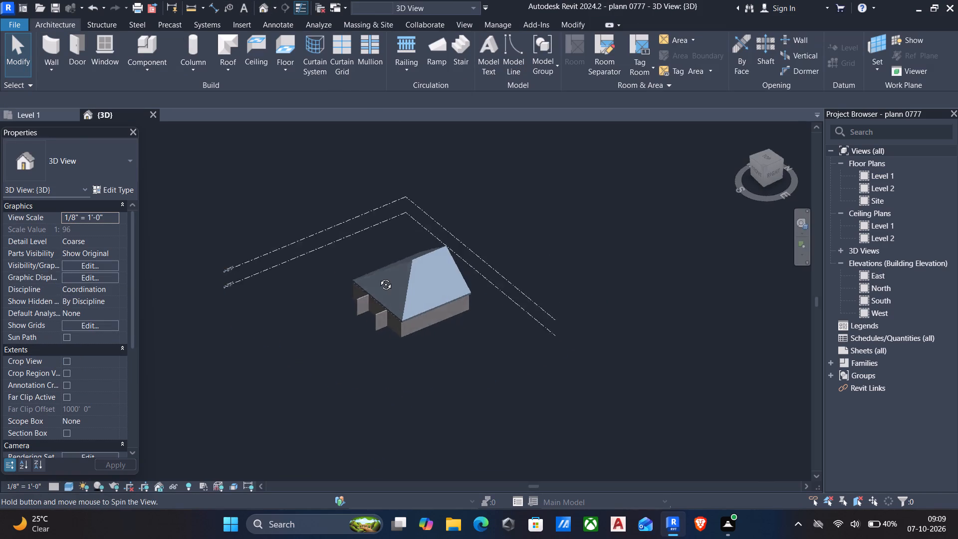
pyautogui.keyDown('shift'); pyautogui.moveTo(378, 277); pyautogui.dragTo(253, 190, button='middle'); pyautogui.keyUp('shift')
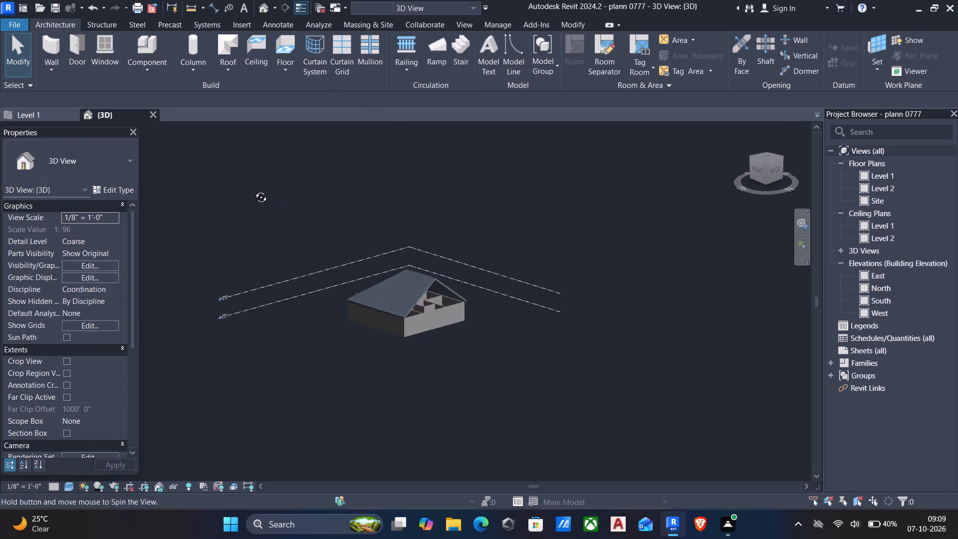
pyautogui.keyDown('shift'); pyautogui.moveTo(253, 190); pyautogui.dragTo(233, 190, button='middle'); pyautogui.keyUp('shift')
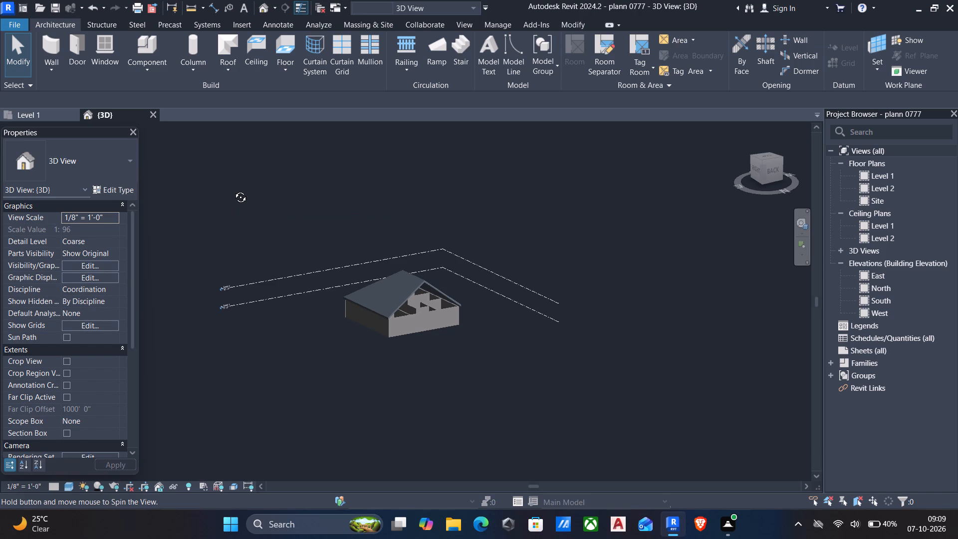
# Orbit around the house in 3D to examine the roof from the back, the side and the front.
pyautogui.keyDown('shift'); pyautogui.moveTo(233, 190); pyautogui.dragTo(254, 185, button='middle'); pyautogui.keyUp('shift')
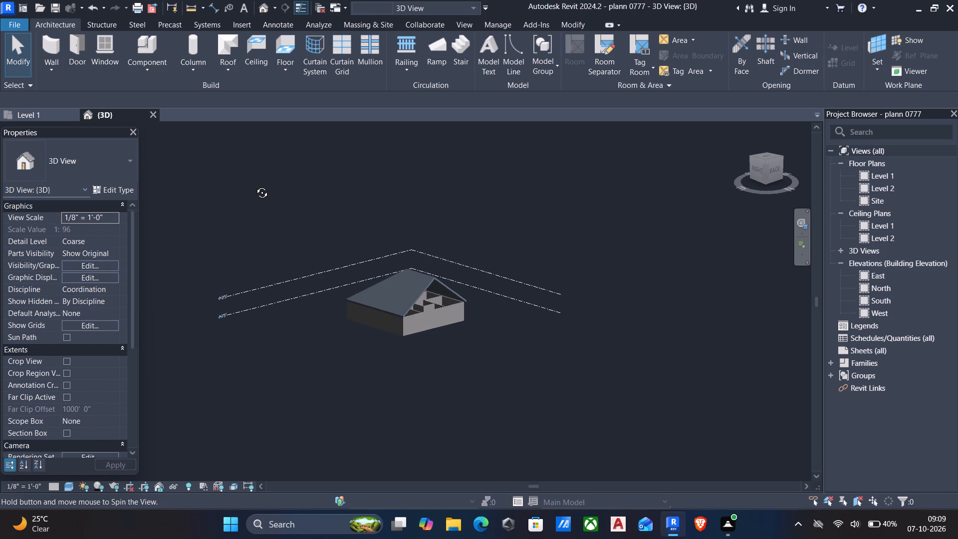
pyautogui.keyDown('shift'); pyautogui.moveTo(254, 185); pyautogui.dragTo(451, 145, button='middle'); pyautogui.keyUp('shift')
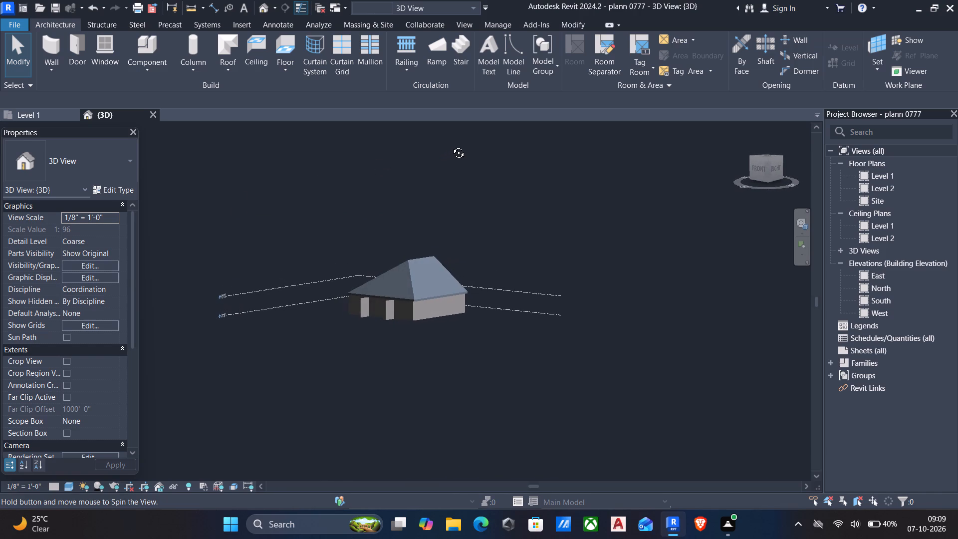
pyautogui.keyDown('shift'); pyautogui.moveTo(451, 145); pyautogui.dragTo(519, 129, button='middle'); pyautogui.keyUp('shift')
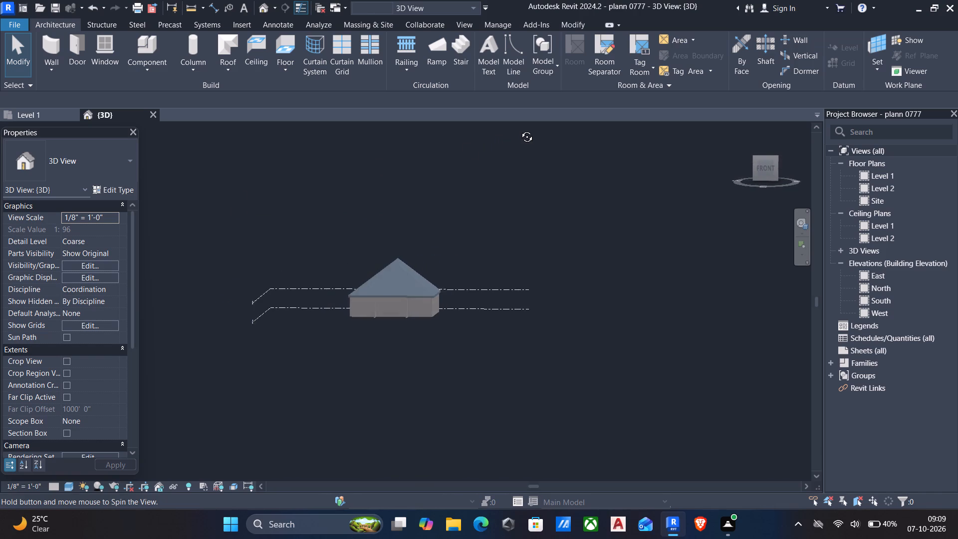
pyautogui.keyDown('shift'); pyautogui.moveTo(519, 129); pyautogui.dragTo(528, 129, button='middle'); pyautogui.keyUp('shift')
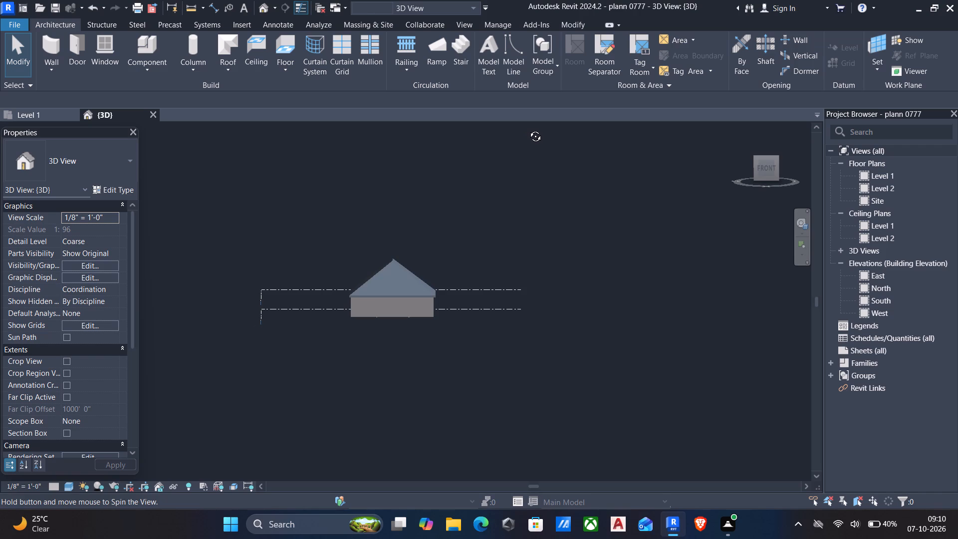
pyautogui.keyDown('shift'); pyautogui.moveTo(528, 129); pyautogui.dragTo(504, 133, button='middle'); pyautogui.keyUp('shift')
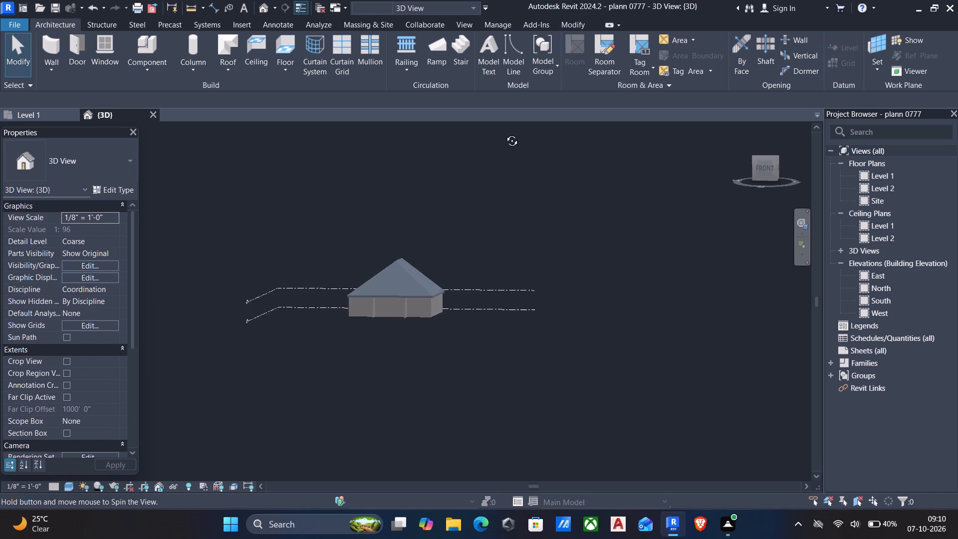
pyautogui.keyDown('shift'); pyautogui.moveTo(504, 133); pyautogui.dragTo(492, 183, button='middle'); pyautogui.keyUp('shift')
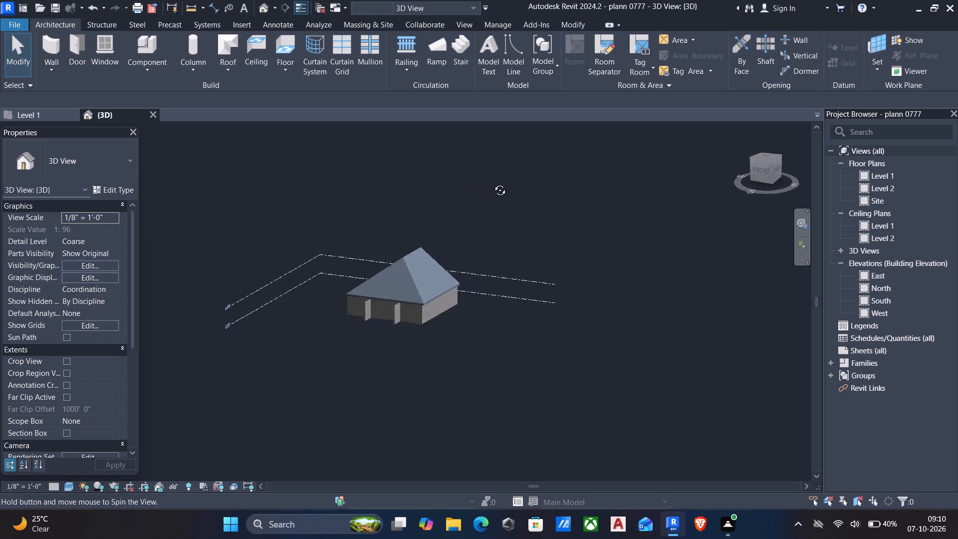
pyautogui.keyDown('shift'); pyautogui.moveTo(492, 183); pyautogui.dragTo(526, 180, button='middle'); pyautogui.keyUp('shift')
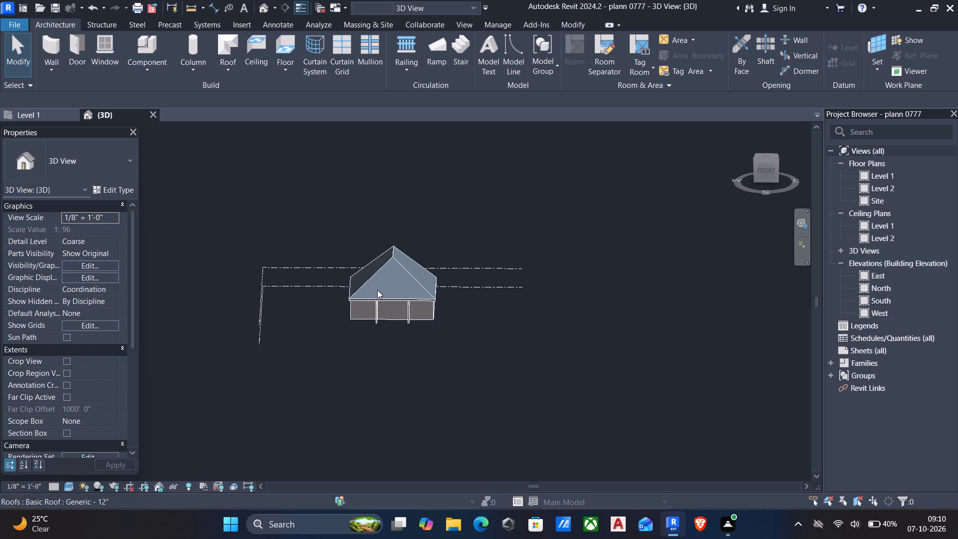
# Delete the footprint roof from the house and dismiss the system update notification.
pyautogui.click(385, 258)
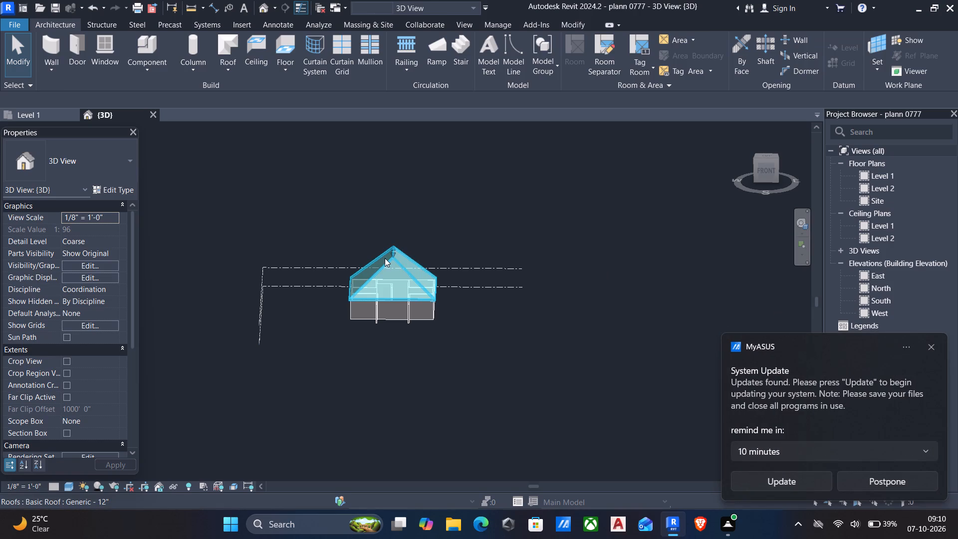
pyautogui.press('Delete')
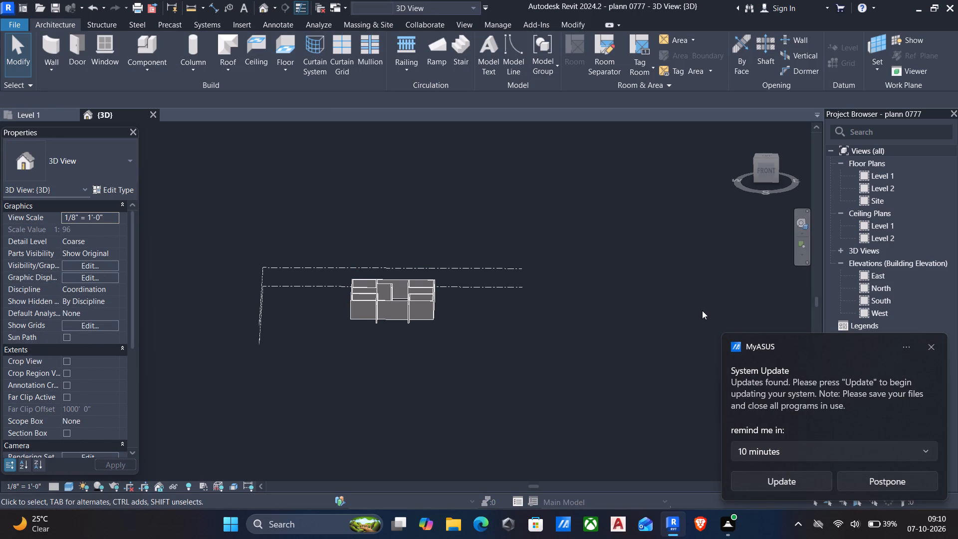
pyautogui.click(924, 348)
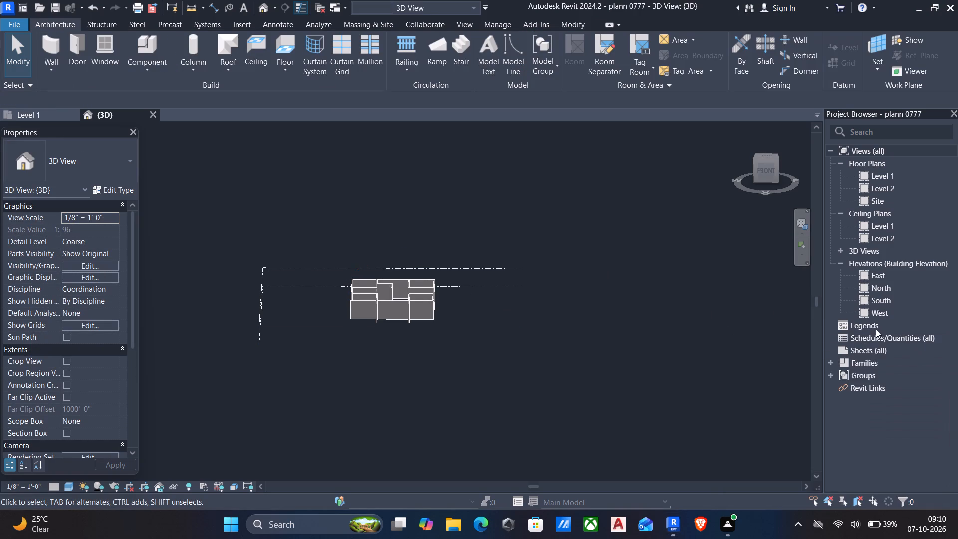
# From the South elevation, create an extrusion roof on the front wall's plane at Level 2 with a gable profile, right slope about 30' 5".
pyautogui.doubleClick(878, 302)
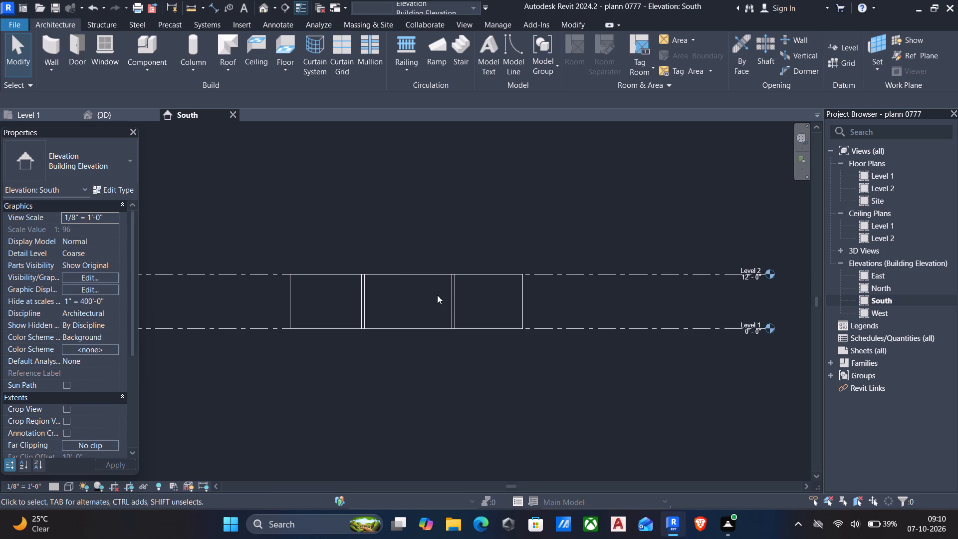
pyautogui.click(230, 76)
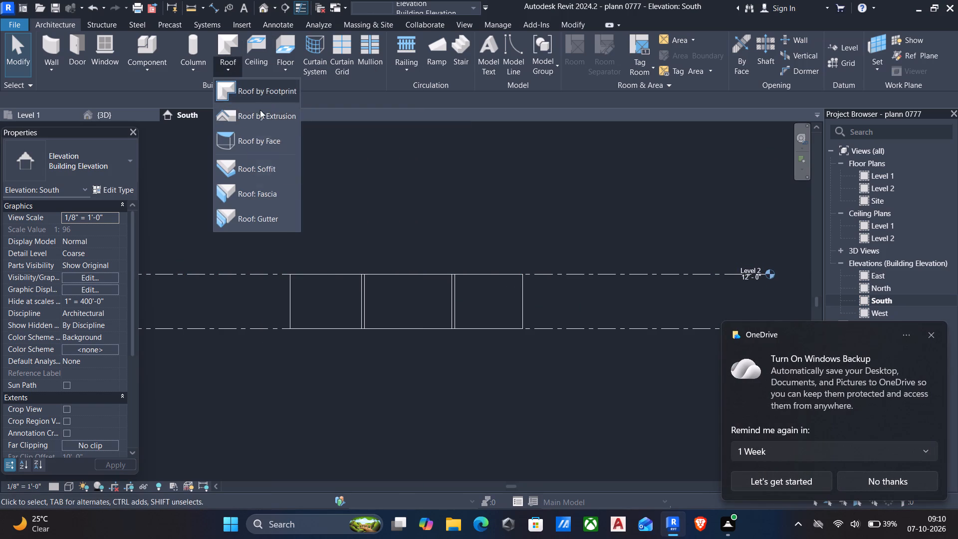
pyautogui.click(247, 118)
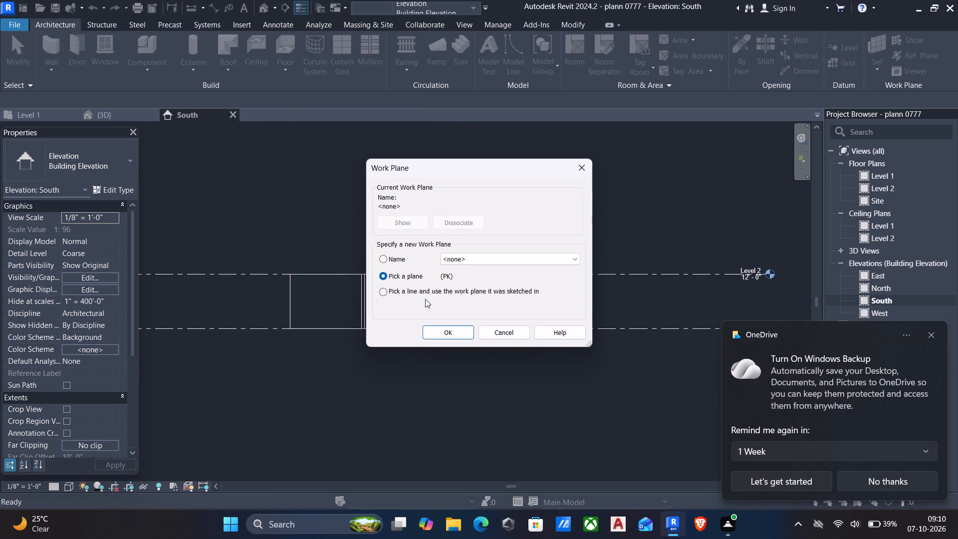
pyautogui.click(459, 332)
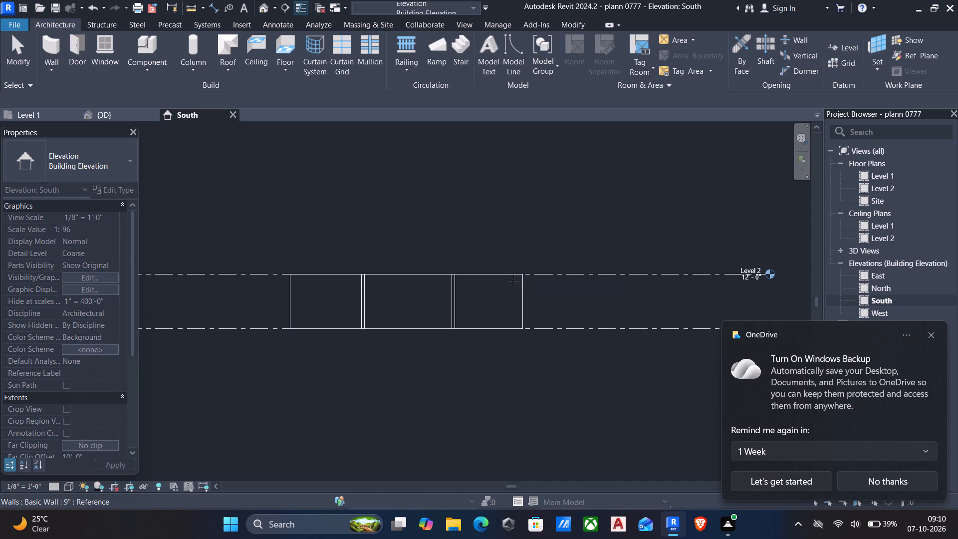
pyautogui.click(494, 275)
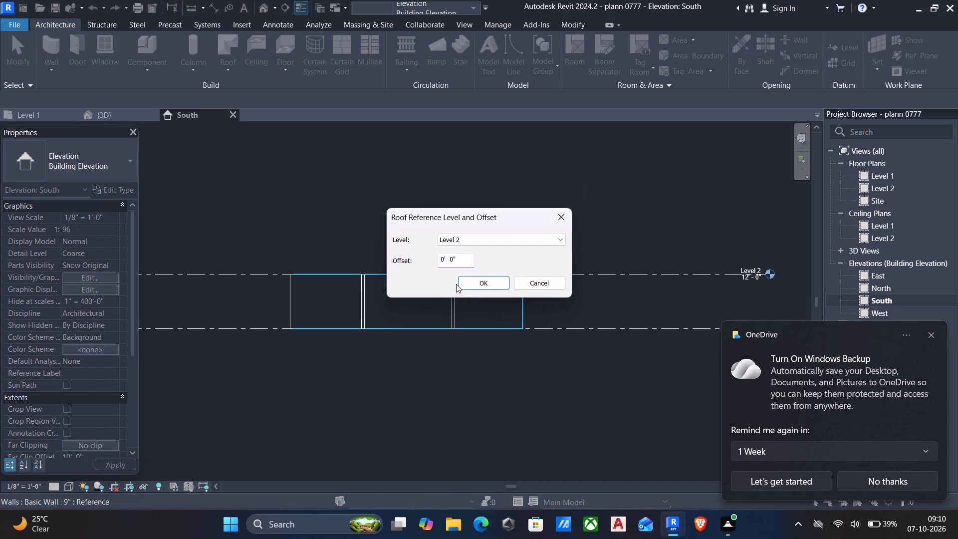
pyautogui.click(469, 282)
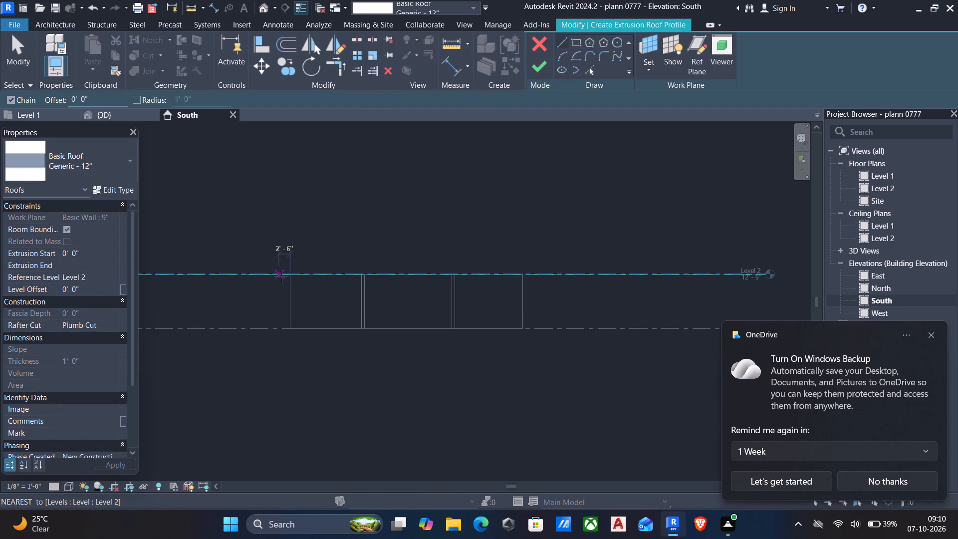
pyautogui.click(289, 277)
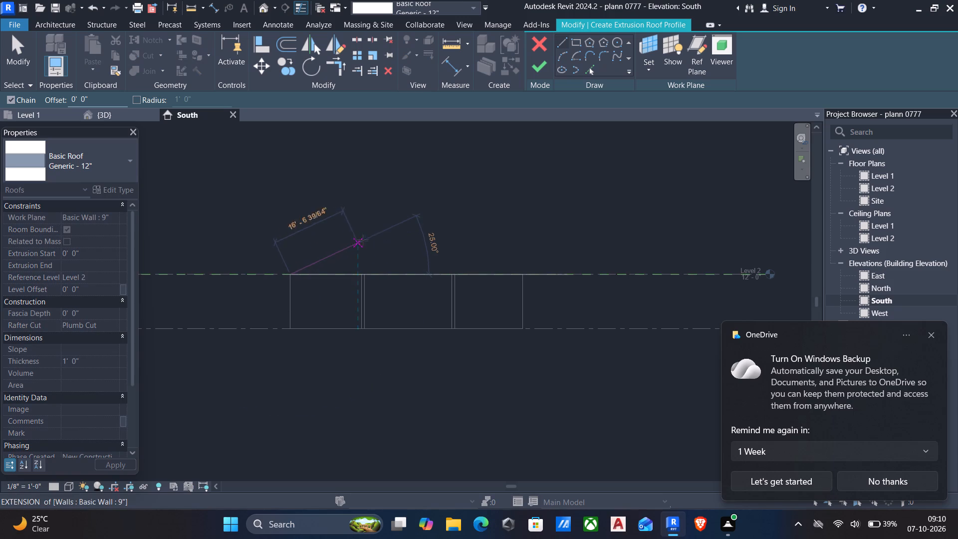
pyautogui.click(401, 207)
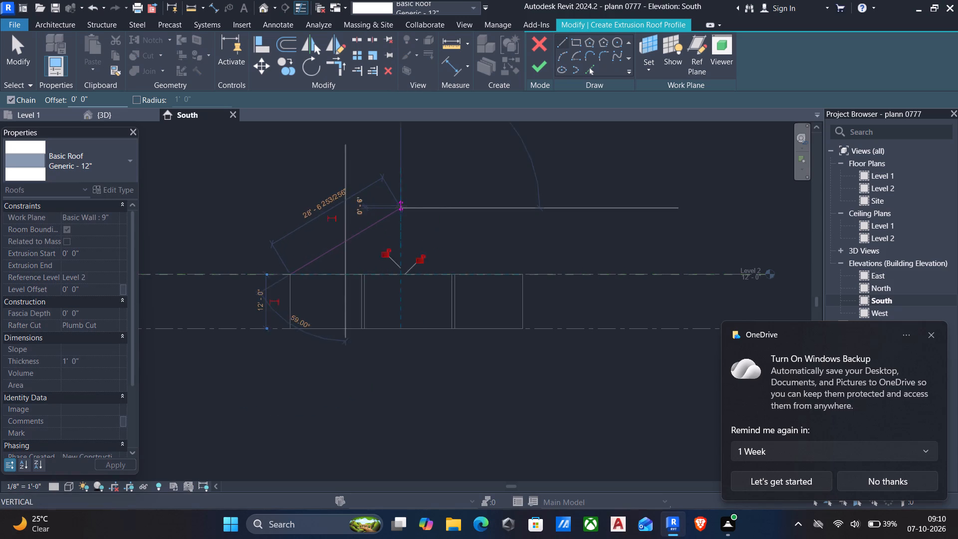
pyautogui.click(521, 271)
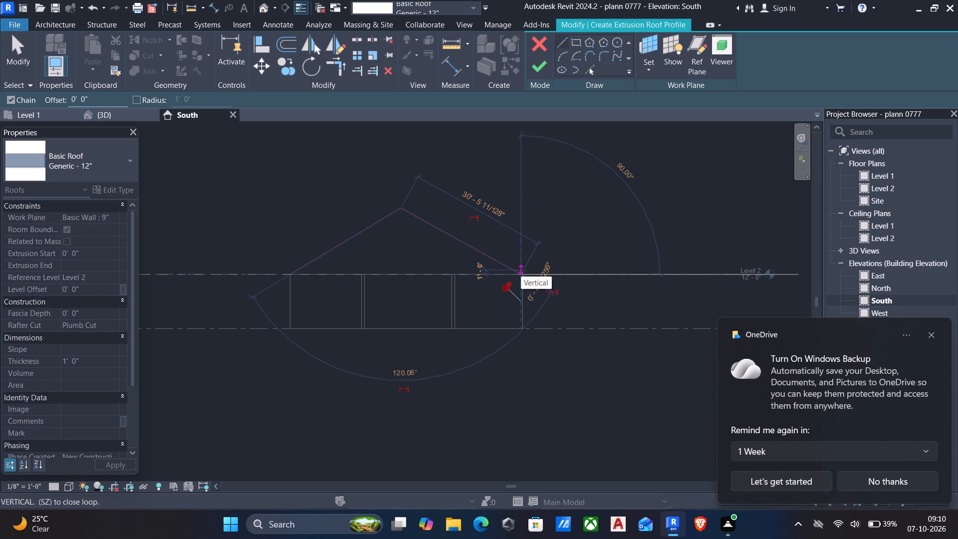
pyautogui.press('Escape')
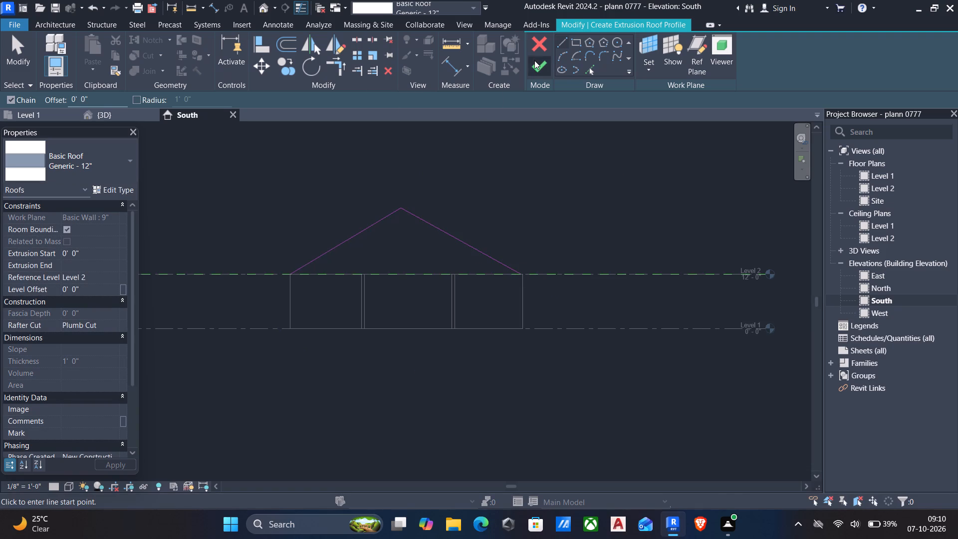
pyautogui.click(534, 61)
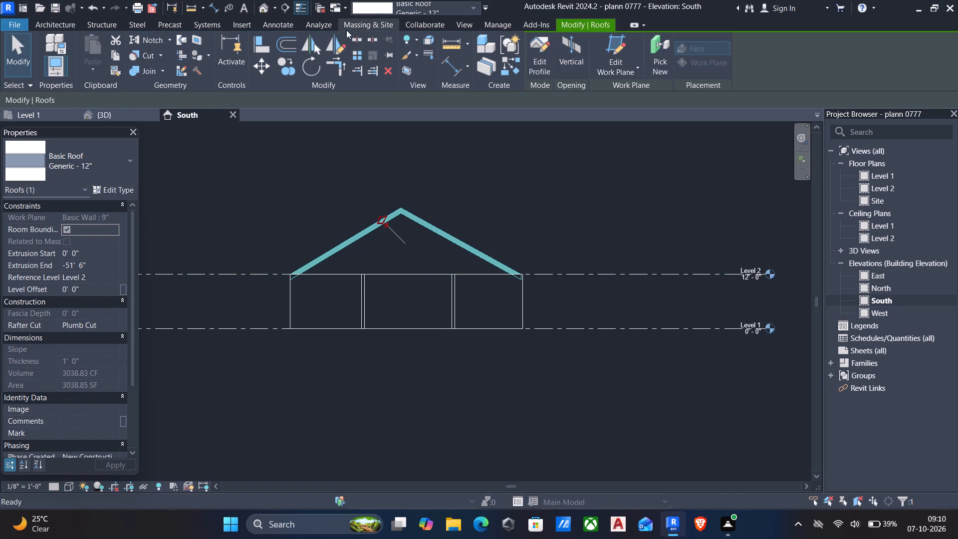
# Examine the extruded gable roof in the 3D view and in the East, West and North elevations.
pyautogui.click(260, 9)
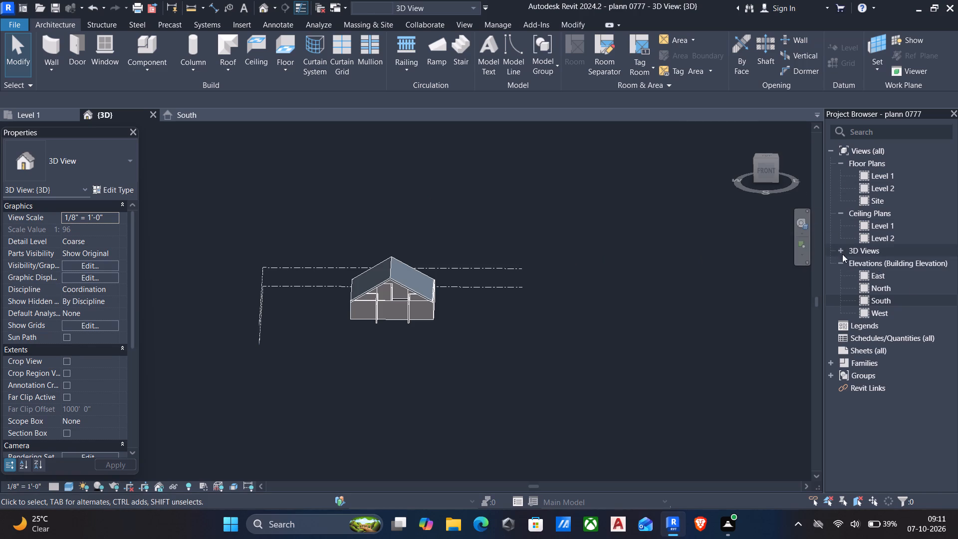
pyautogui.doubleClick(886, 271)
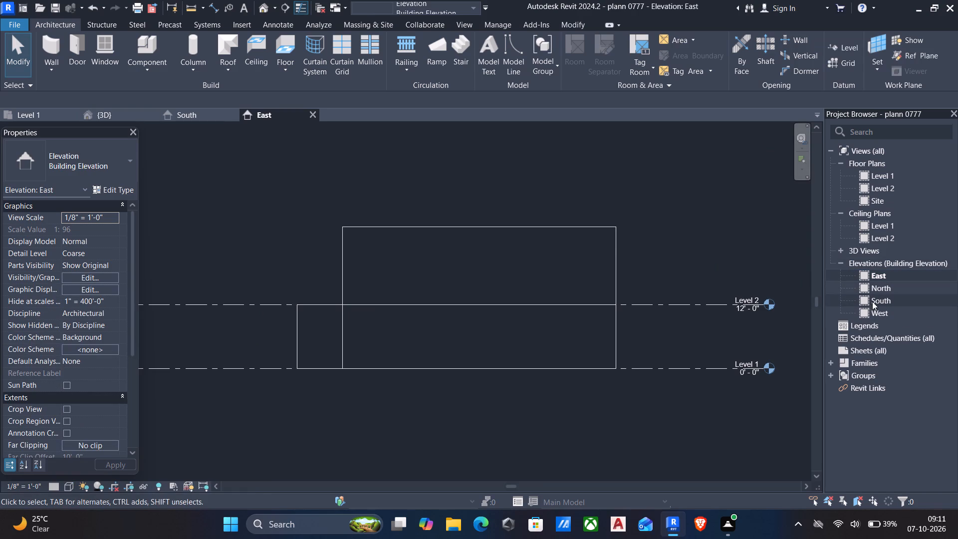
pyautogui.moveTo(886, 313); pyautogui.dragTo(891, 313)
pyautogui.click(891, 313)
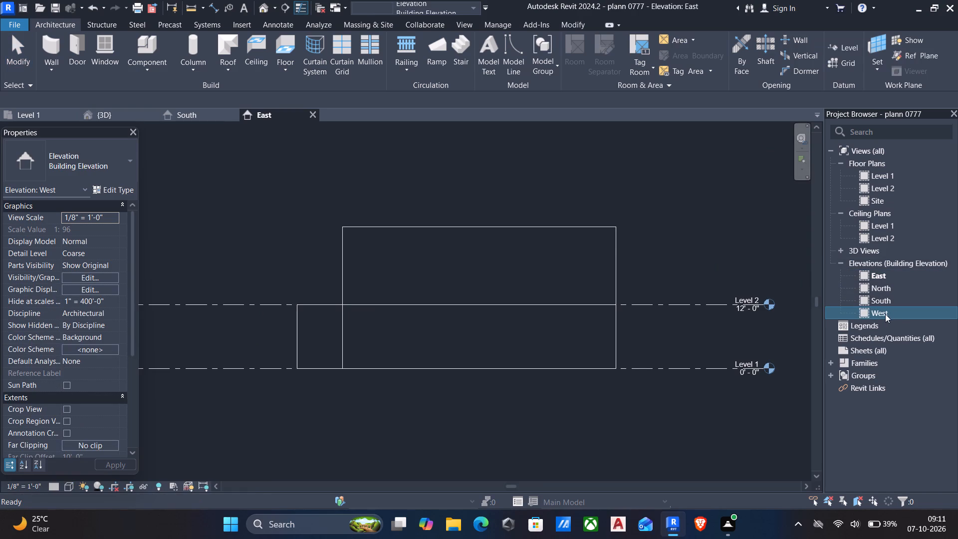
pyautogui.doubleClick(869, 312)
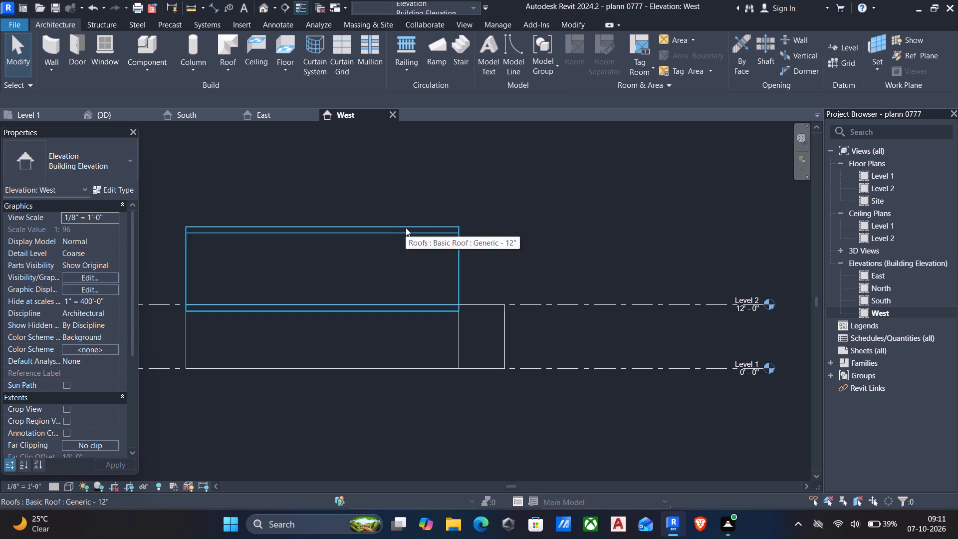
pyautogui.doubleClick(881, 285)
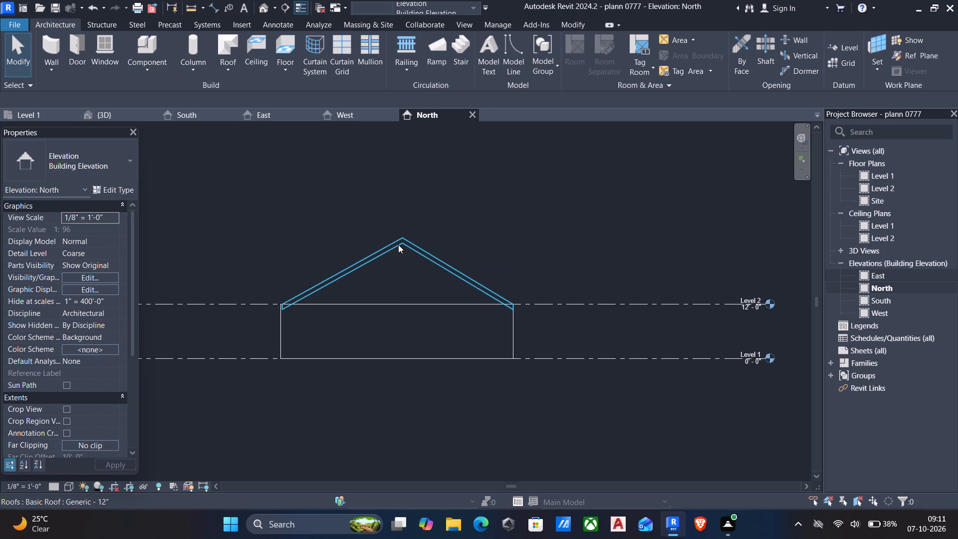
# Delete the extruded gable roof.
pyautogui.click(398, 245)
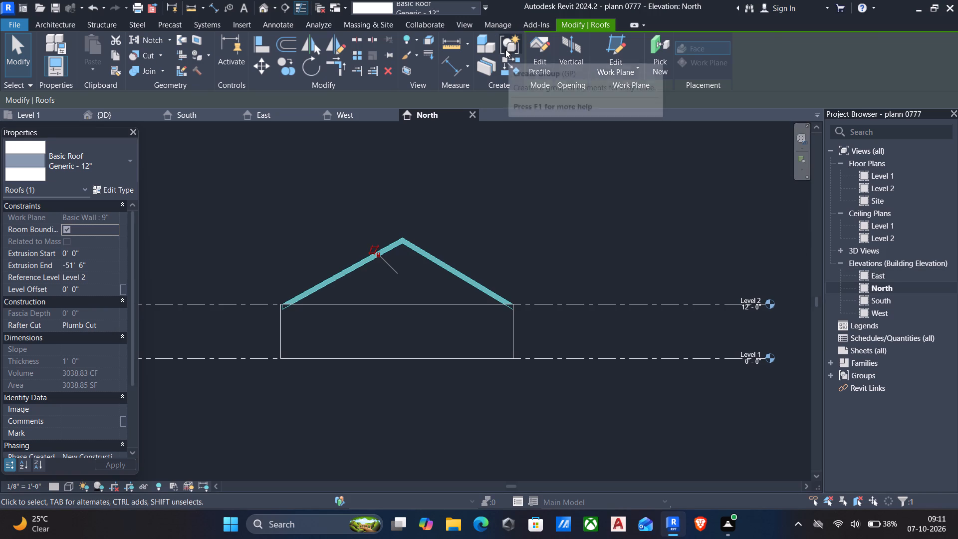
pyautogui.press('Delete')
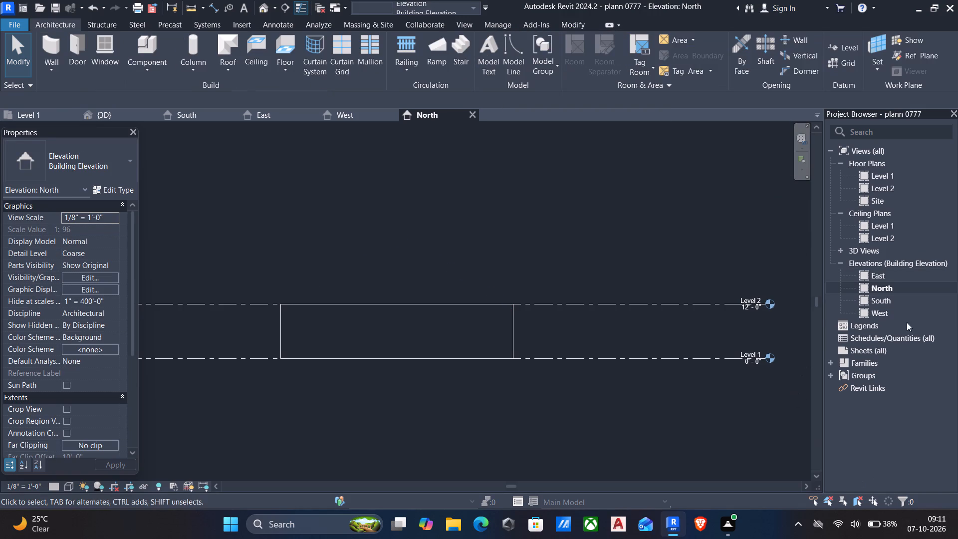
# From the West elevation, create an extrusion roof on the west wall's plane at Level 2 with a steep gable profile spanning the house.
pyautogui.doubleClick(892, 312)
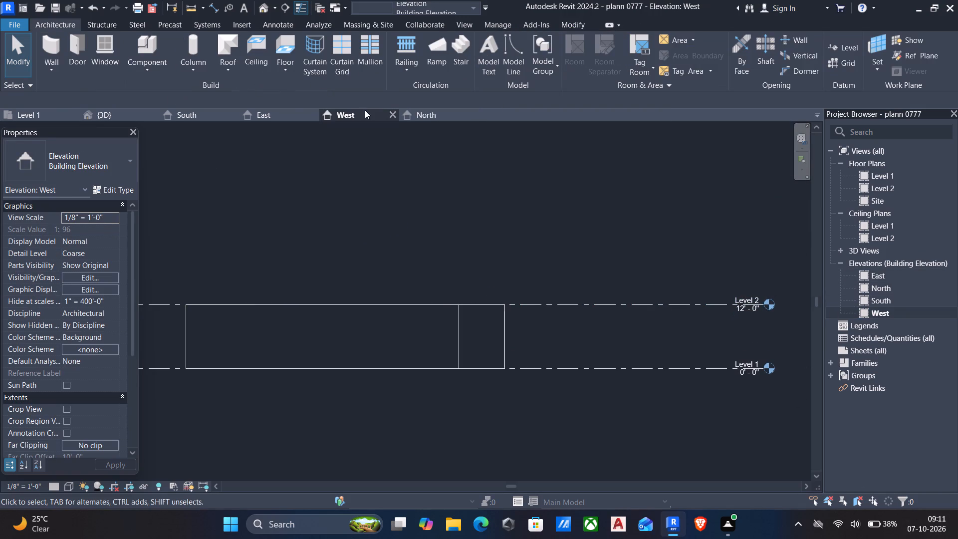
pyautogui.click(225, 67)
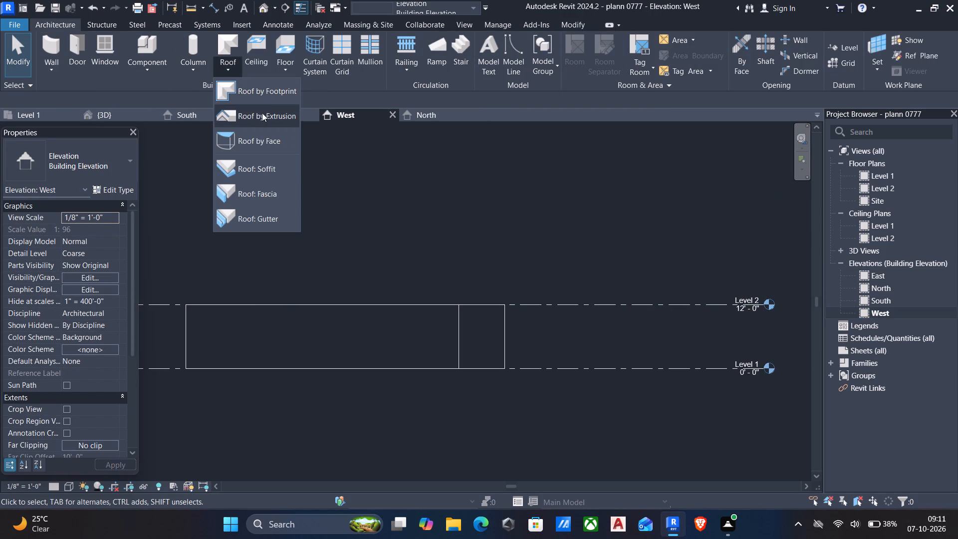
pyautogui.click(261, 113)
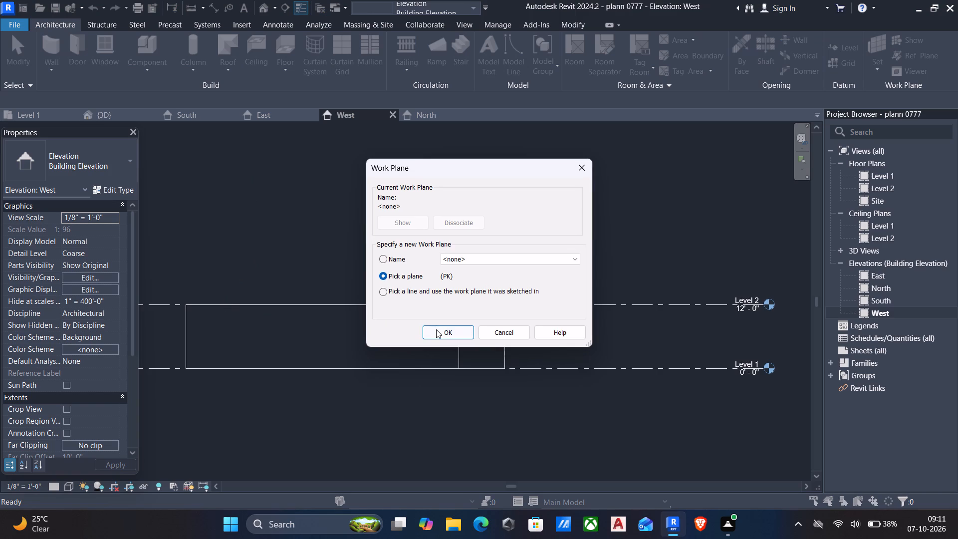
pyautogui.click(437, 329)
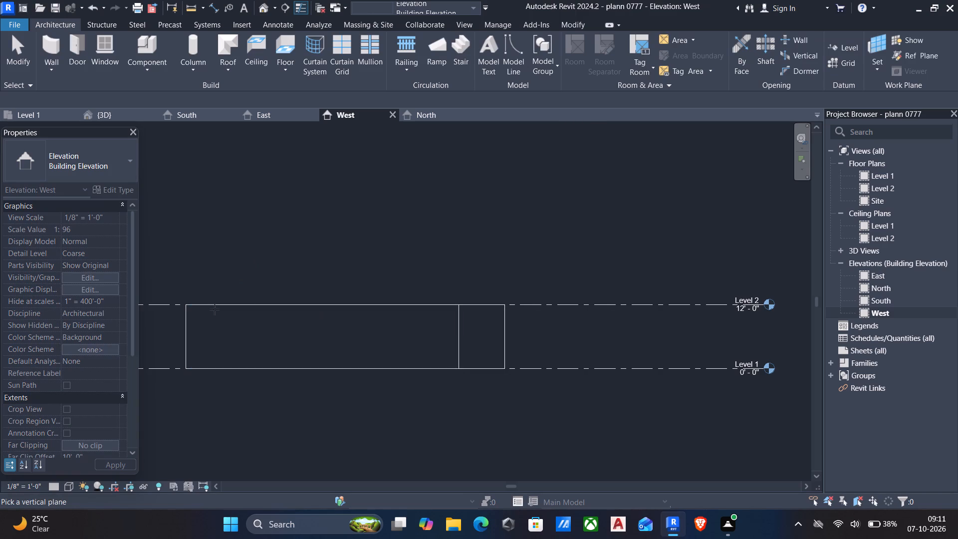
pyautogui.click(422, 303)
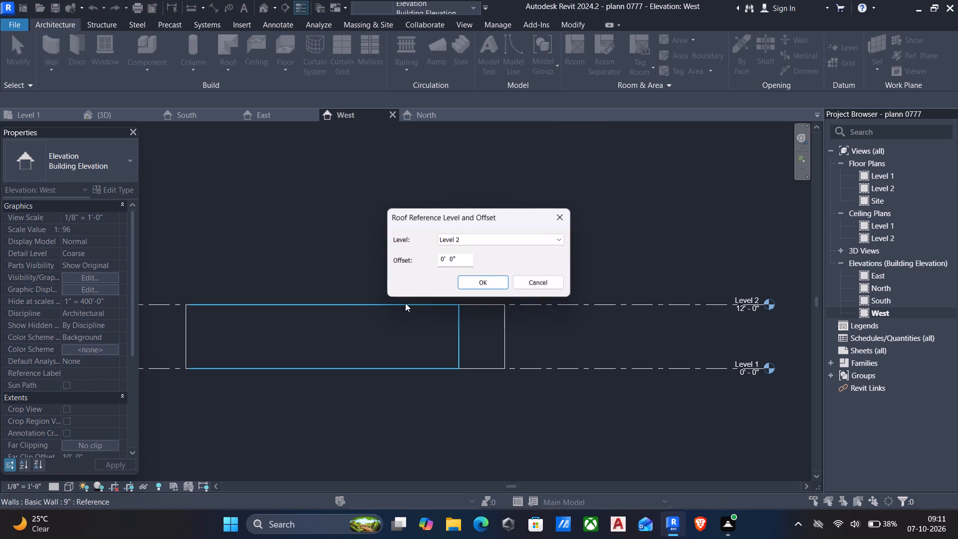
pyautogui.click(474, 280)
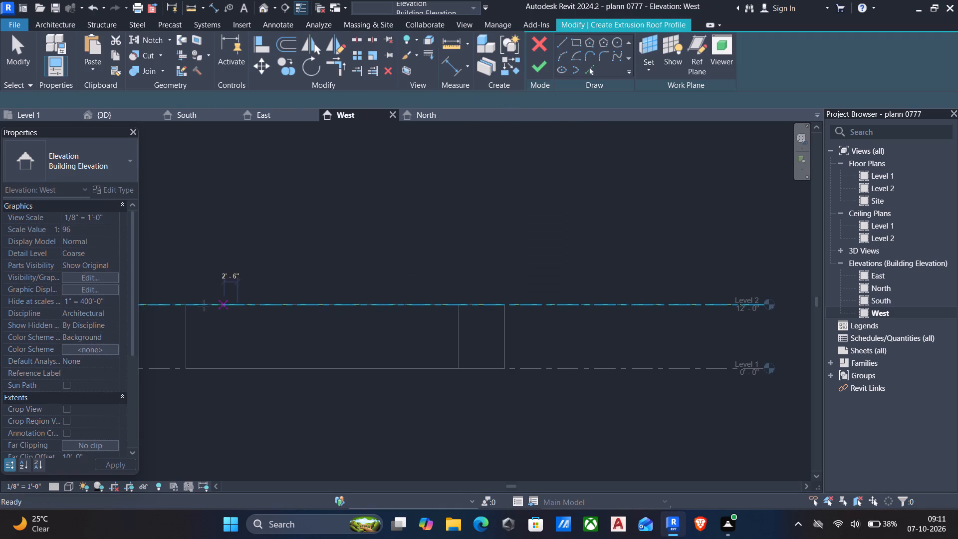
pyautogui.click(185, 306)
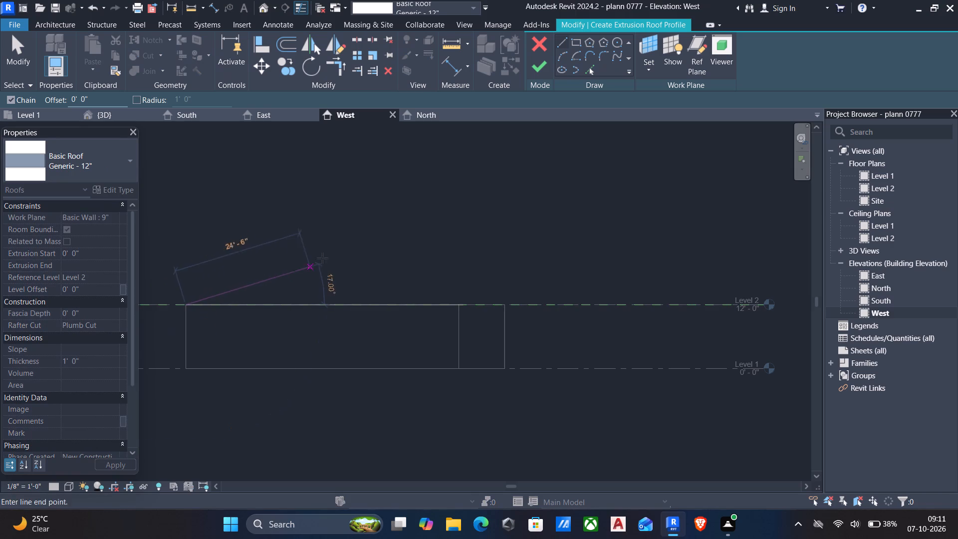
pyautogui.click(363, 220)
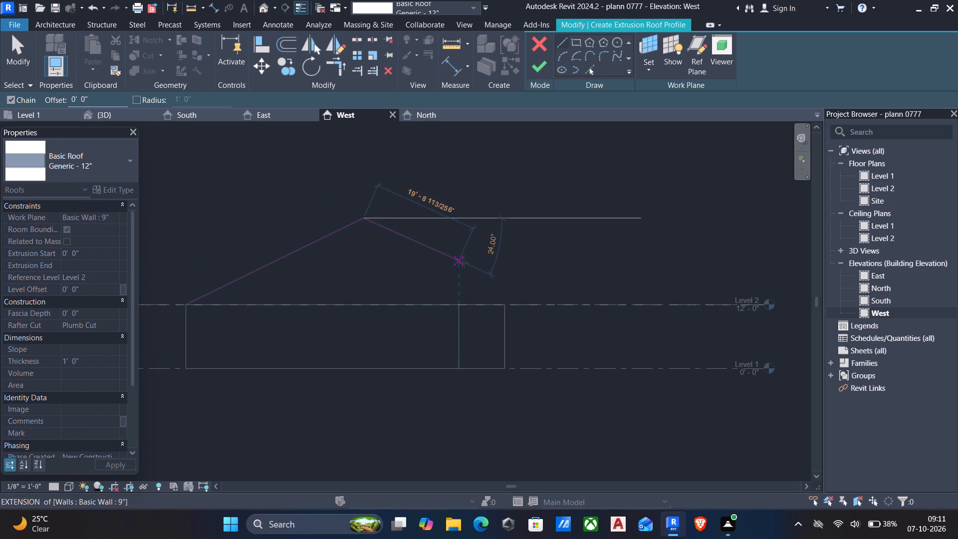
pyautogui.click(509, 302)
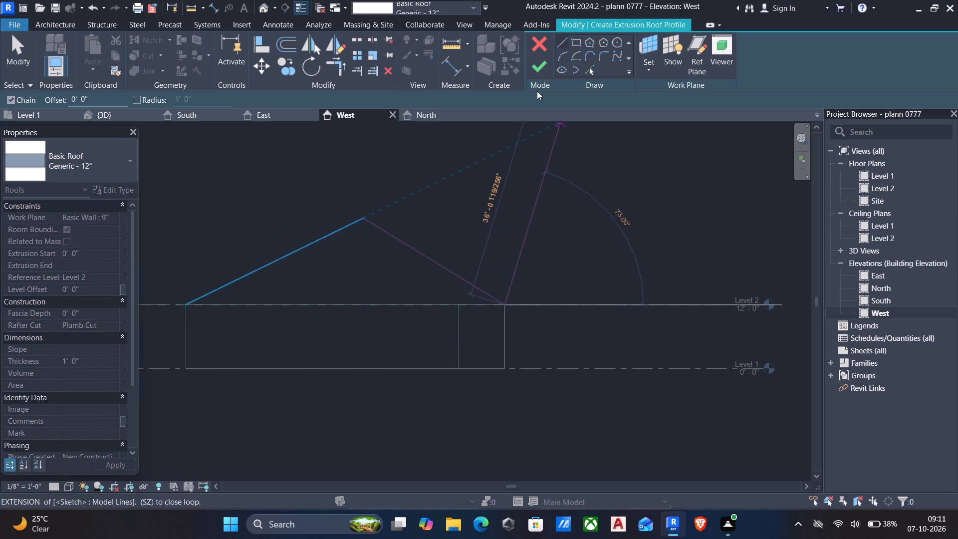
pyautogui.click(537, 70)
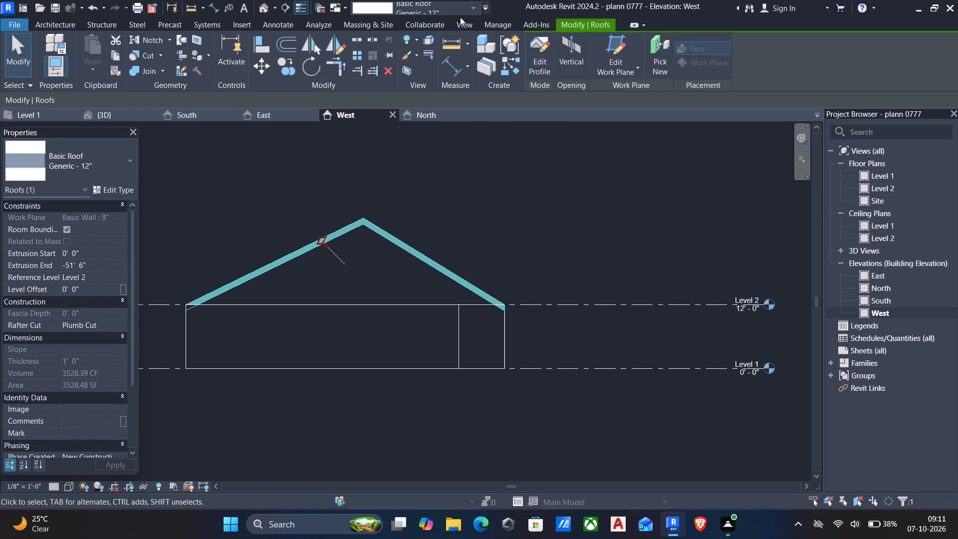
# Examine the steep gable roof from the front and sides in the 3D view.
pyautogui.click(259, 5)
pyautogui.keyDown('shift'); pyautogui.moveTo(432, 239); pyautogui.dragTo(451, 229, button='middle'); pyautogui.keyUp('shift')
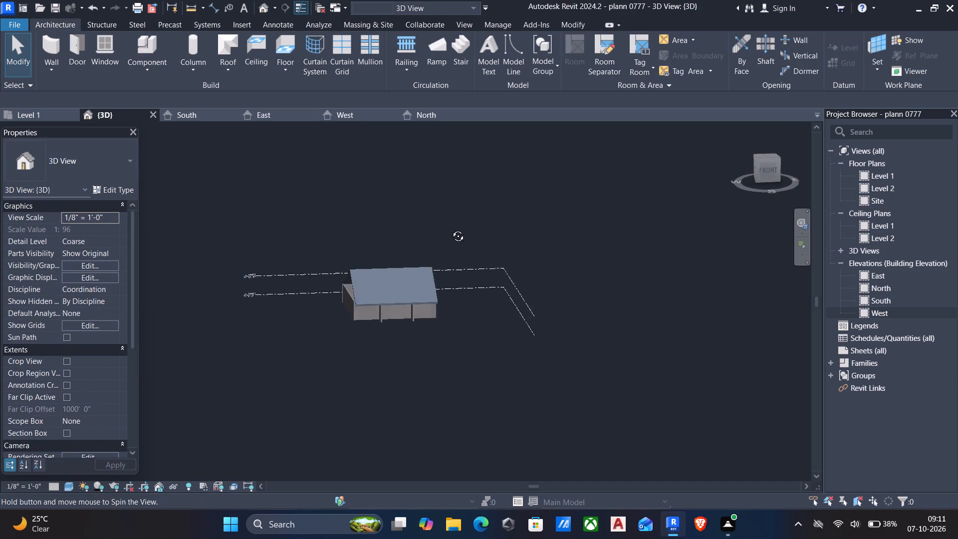
pyautogui.keyDown('shift'); pyautogui.moveTo(451, 229); pyautogui.dragTo(602, 176, button='middle'); pyautogui.keyUp('shift')
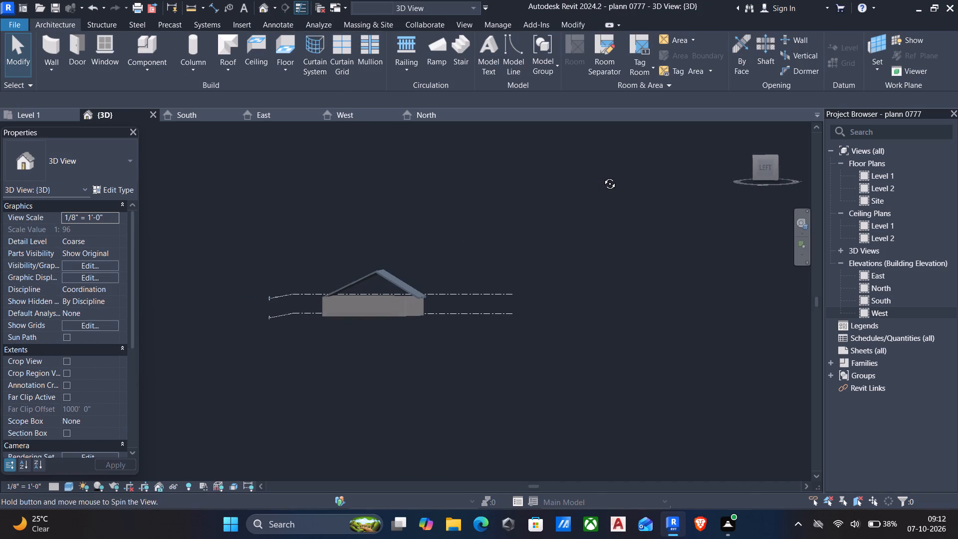
pyautogui.keyDown('shift'); pyautogui.moveTo(602, 176); pyautogui.dragTo(403, 213, button='middle'); pyautogui.keyUp('shift')
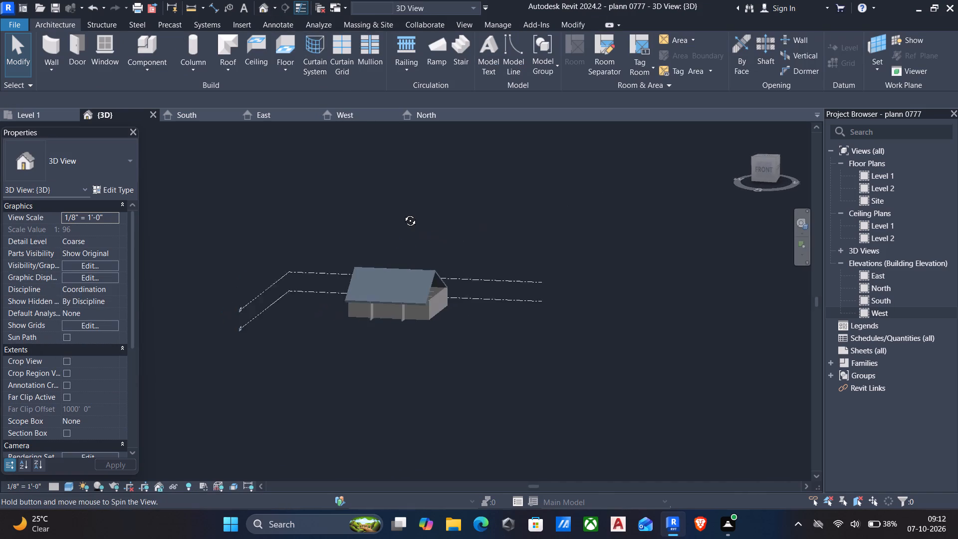
pyautogui.keyDown('shift'); pyautogui.moveTo(403, 213); pyautogui.dragTo(429, 188, button='middle'); pyautogui.keyUp('shift')
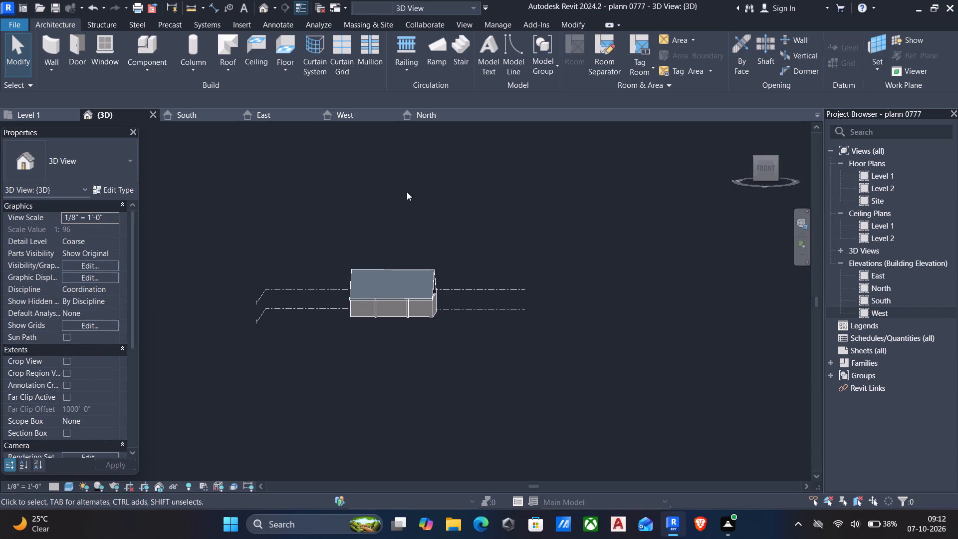
pyautogui.scroll(6, 165, 308)
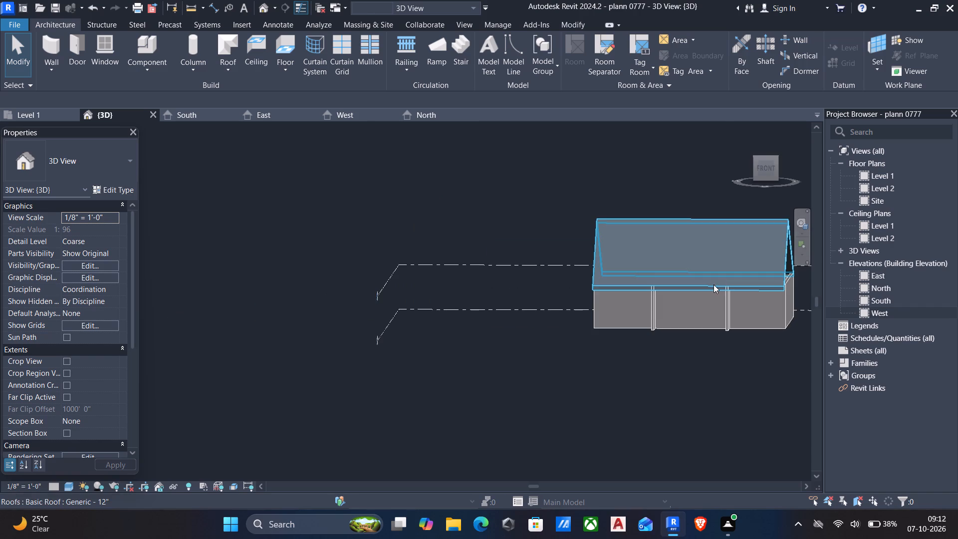
pyautogui.scroll(-2, 664, 225)
pyautogui.moveTo(664, 226); pyautogui.dragTo(537, 228, button='middle')
pyautogui.scroll(-1, 664, 226)
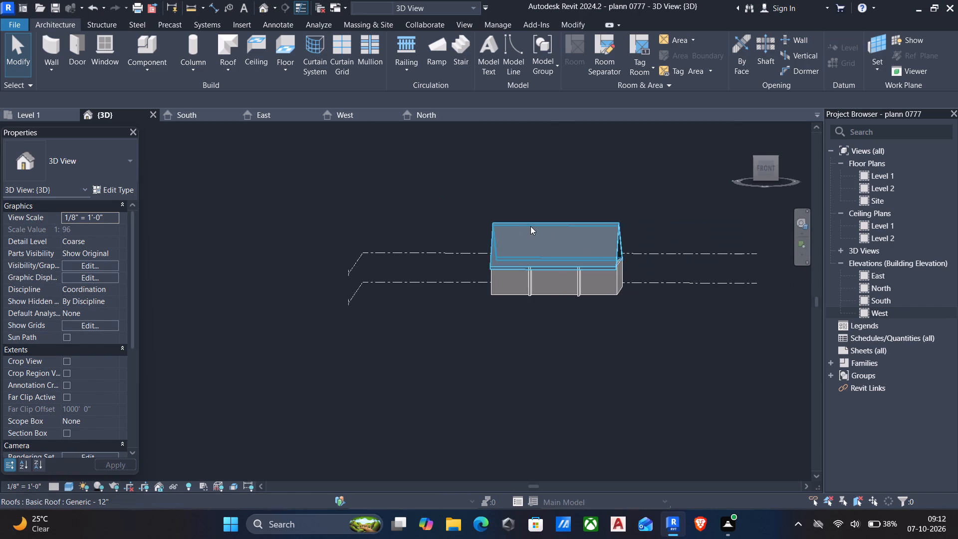
pyautogui.click(540, 226)
pyautogui.scroll(5, 554, 227)
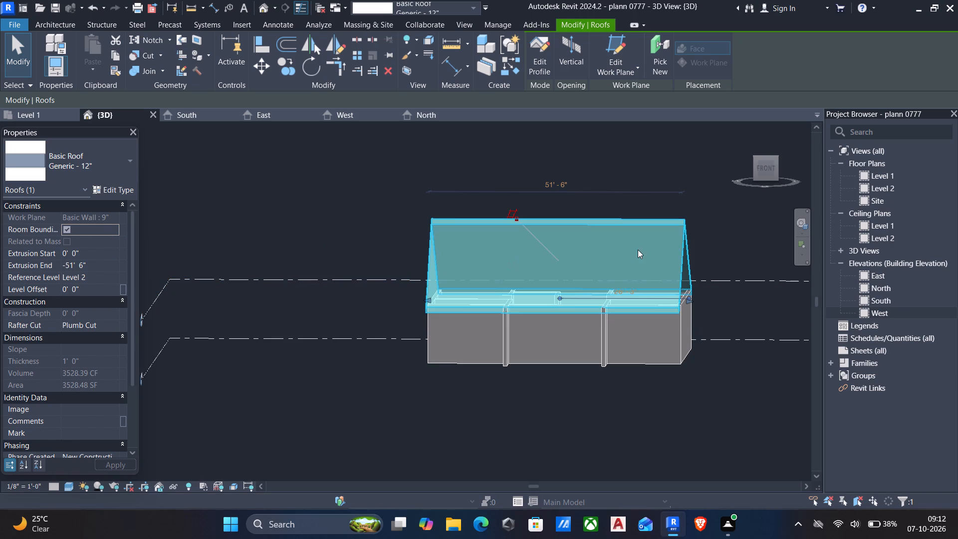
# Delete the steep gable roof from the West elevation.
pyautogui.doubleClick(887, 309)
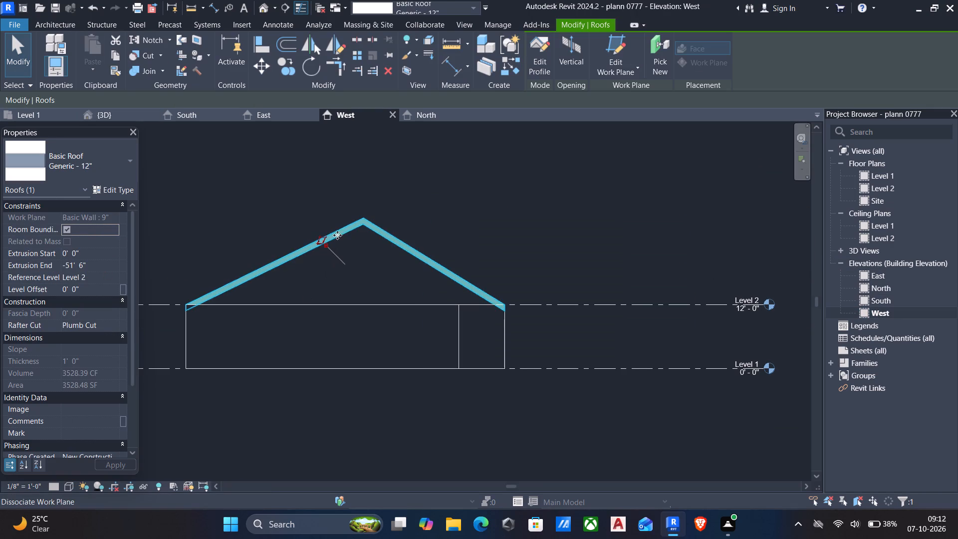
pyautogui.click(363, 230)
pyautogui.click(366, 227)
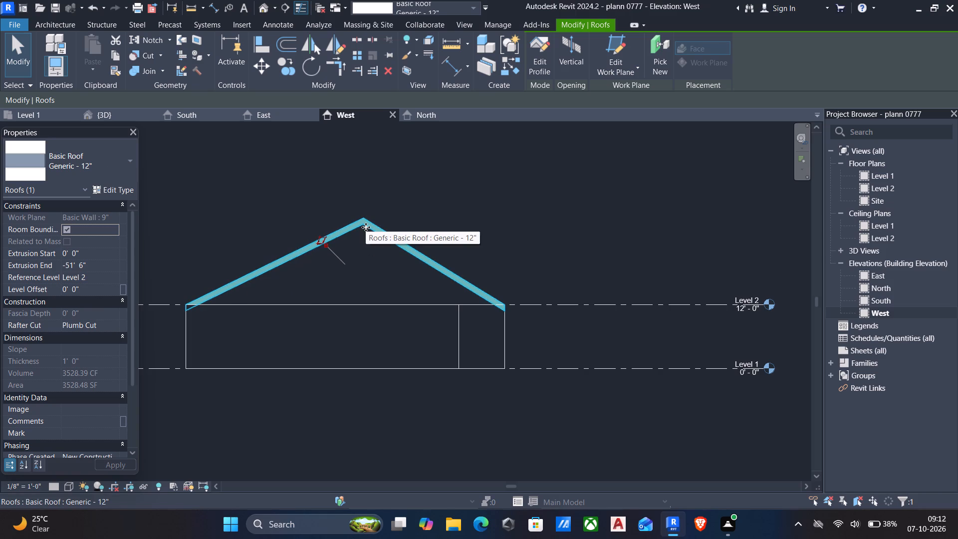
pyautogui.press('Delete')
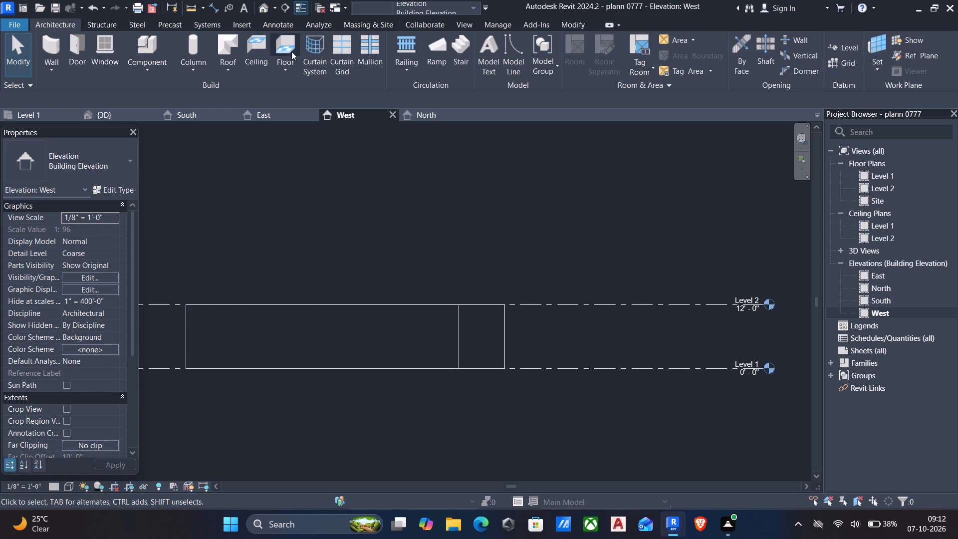
# Create an extrusion roof on the west wall's plane at Level 2 with a lower gable profile, right slope about 27' 9" at 16.2°.
pyautogui.click(232, 70)
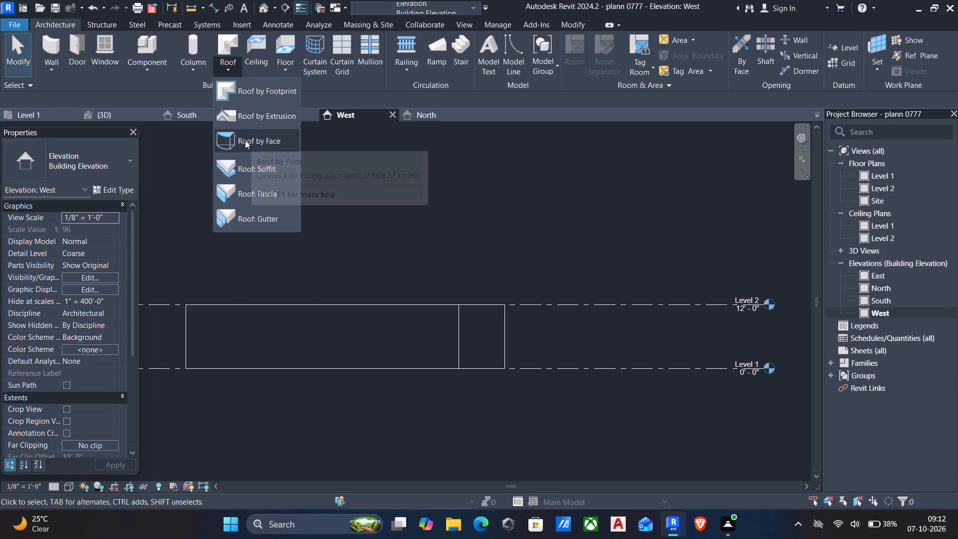
pyautogui.click(245, 111)
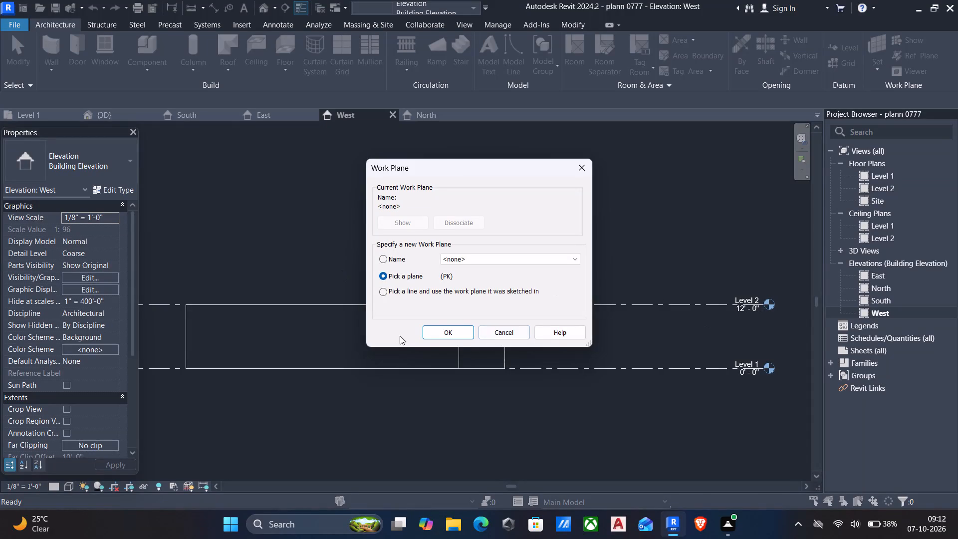
pyautogui.click(458, 337)
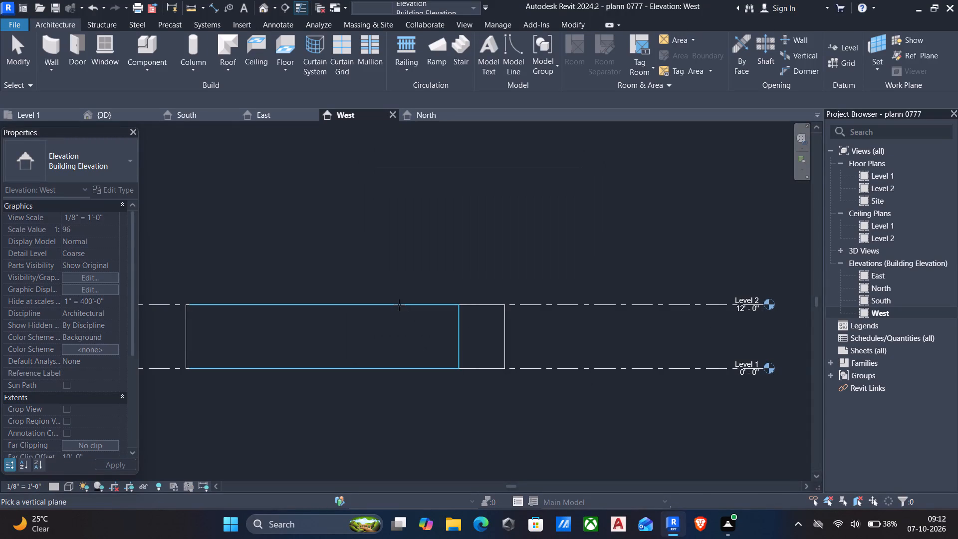
pyautogui.click(399, 305)
pyautogui.click(473, 275)
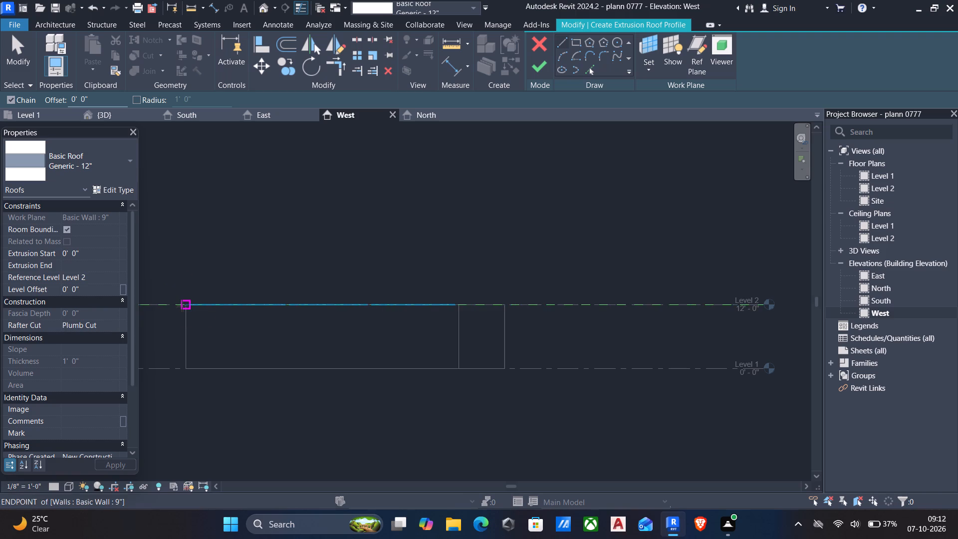
pyautogui.click(183, 305)
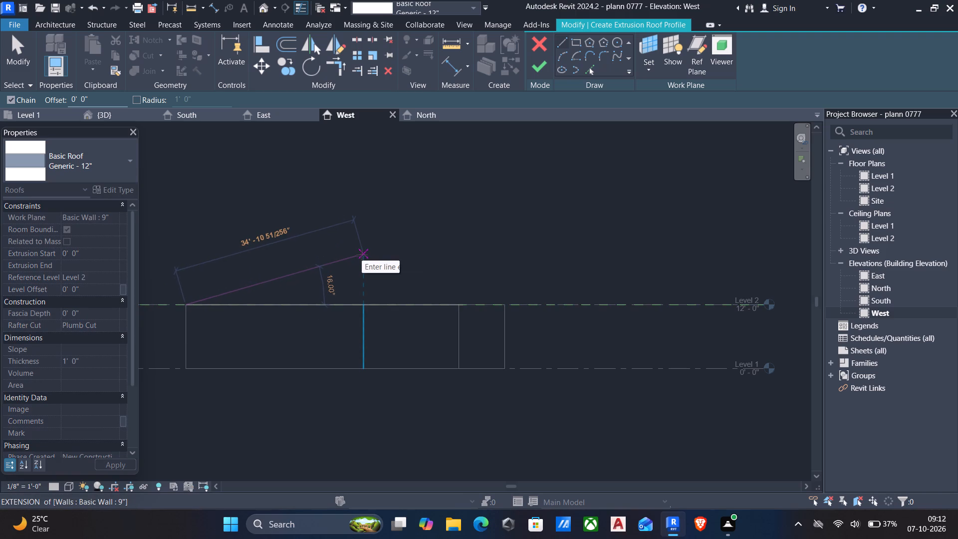
pyautogui.click(364, 262)
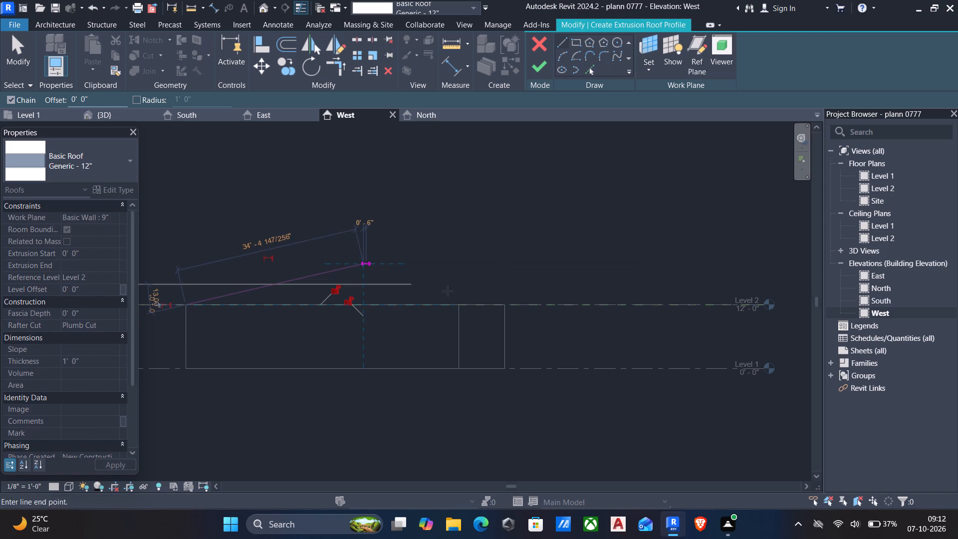
pyautogui.click(506, 303)
pyautogui.press('Escape')
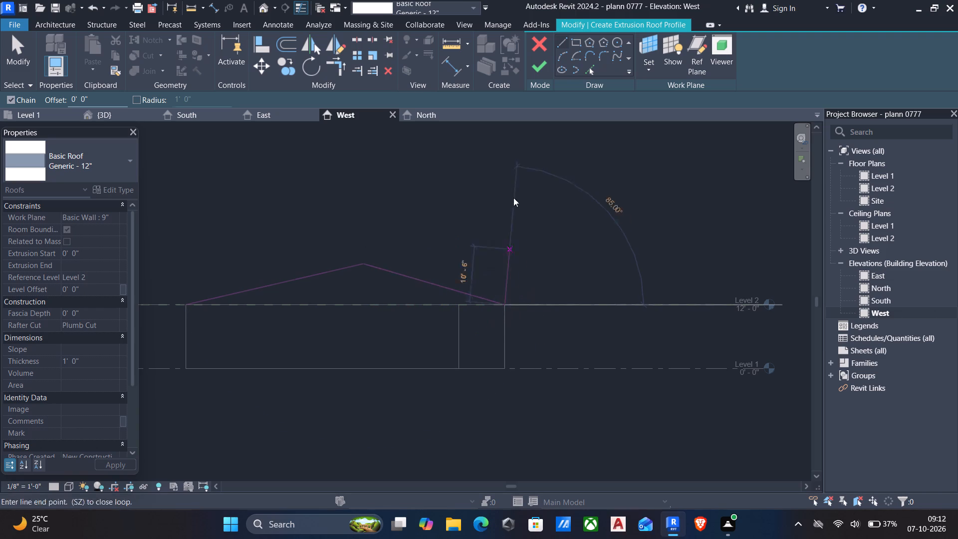
pyautogui.click(537, 70)
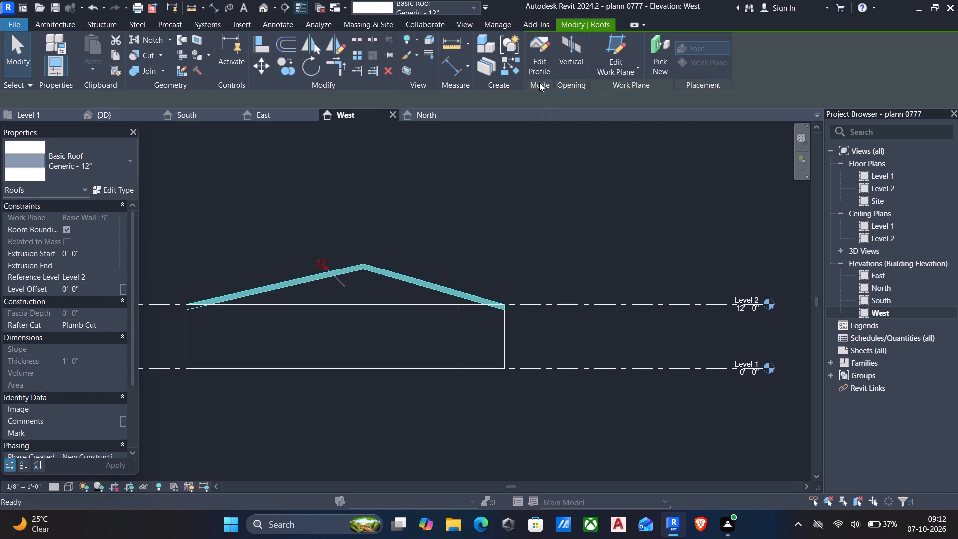
# Examine the low gable roof and the house from all sides and below in 3D, and in the West elevation.
pyautogui.click(261, 4)
pyautogui.scroll(-3, 289, 35)
pyautogui.keyDown('shift'); pyautogui.moveTo(375, 46); pyautogui.dragTo(318, 60, button='middle'); pyautogui.keyUp('shift')
pyautogui.scroll(-5, 318, 60)
pyautogui.moveTo(591, 174); pyautogui.dragTo(329, 185, button='middle')
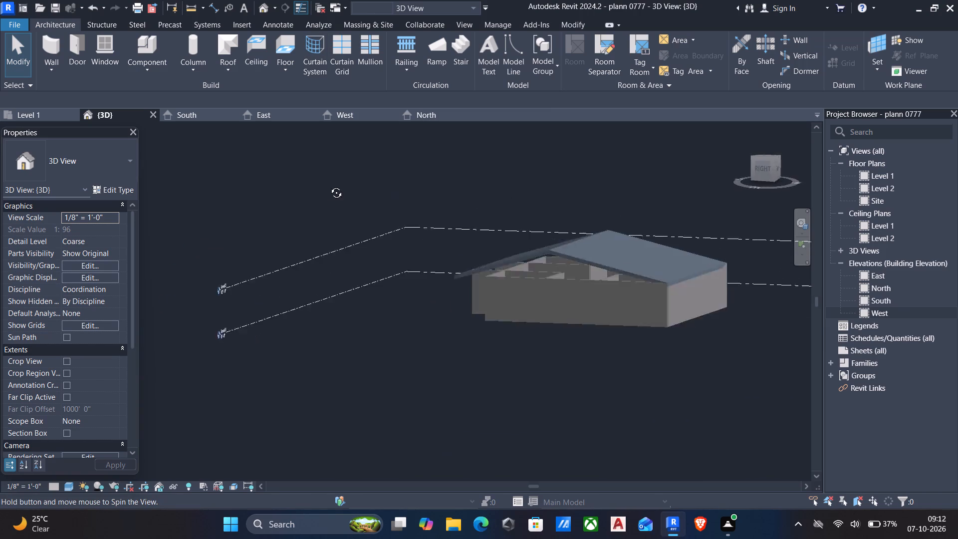
pyautogui.moveTo(329, 185); pyautogui.dragTo(549, 201, button='middle')
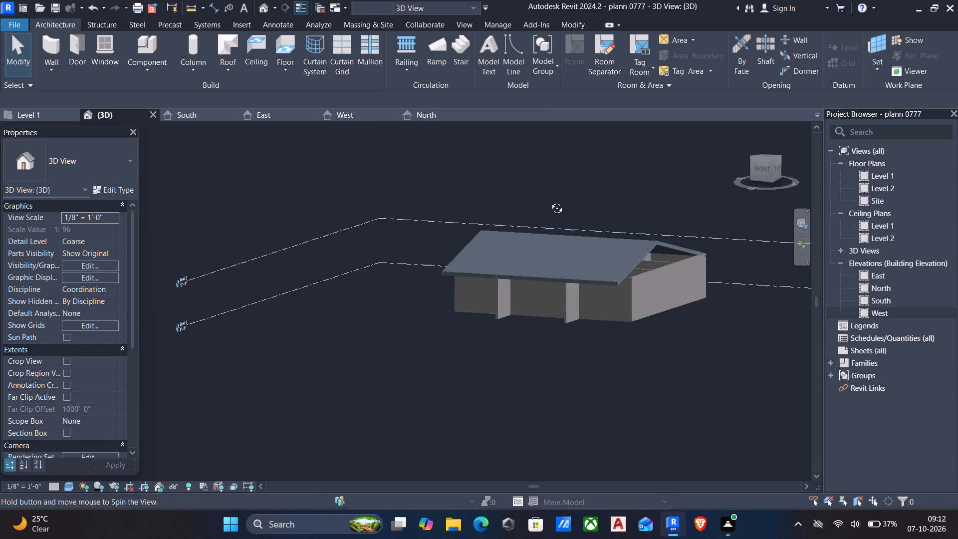
pyautogui.moveTo(549, 201); pyautogui.dragTo(578, 200, button='middle')
pyautogui.moveTo(530, 361); pyautogui.dragTo(497, 238, button='middle')
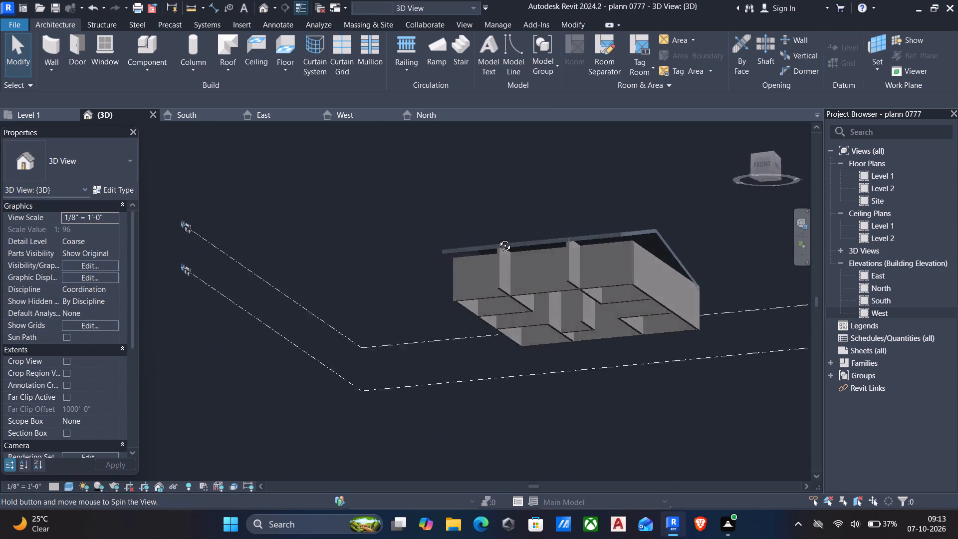
pyautogui.moveTo(497, 238); pyautogui.dragTo(410, 275, button='middle')
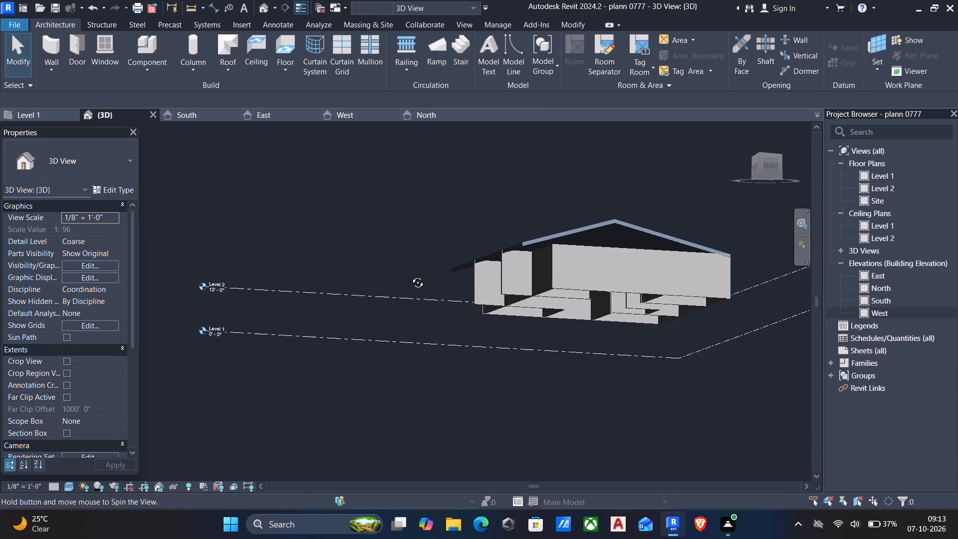
pyautogui.moveTo(410, 275); pyautogui.dragTo(448, 287, button='middle')
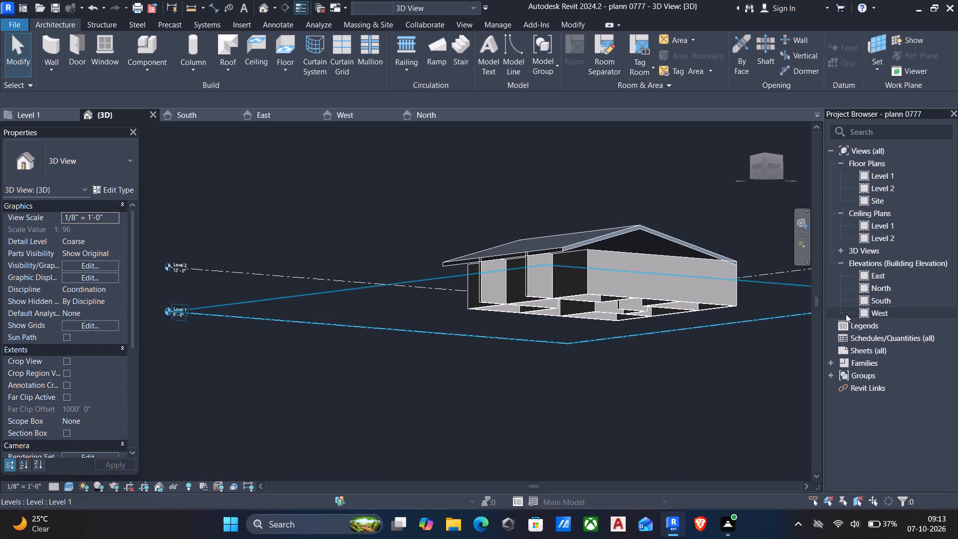
pyautogui.doubleClick(880, 313)
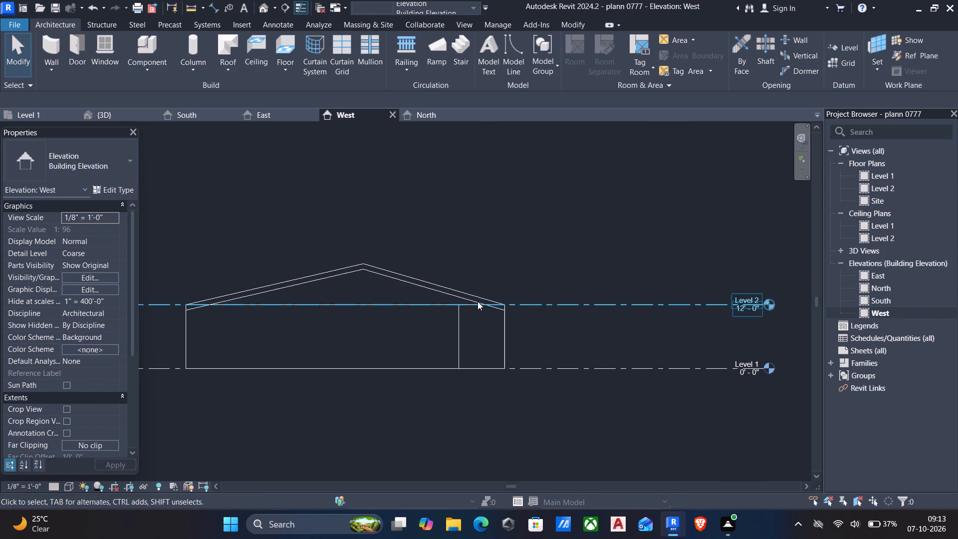
# Delete the low gable roof from the West elevation.
pyautogui.click(477, 301)
pyautogui.press('Delete')
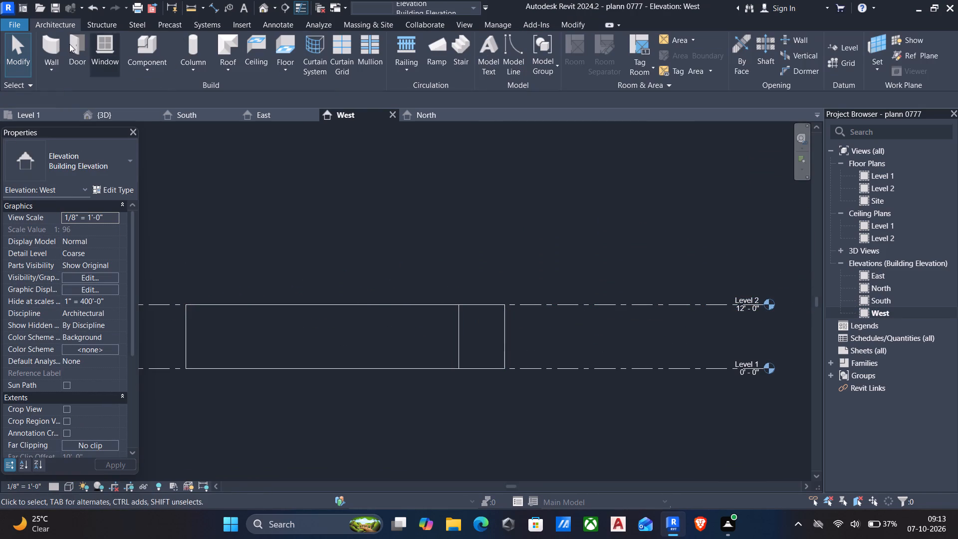
# Start a Roof by Extrusion profile on the picked plane of the long west wall, referenced to Level 2 with zero offset.
pyautogui.click(238, 67)
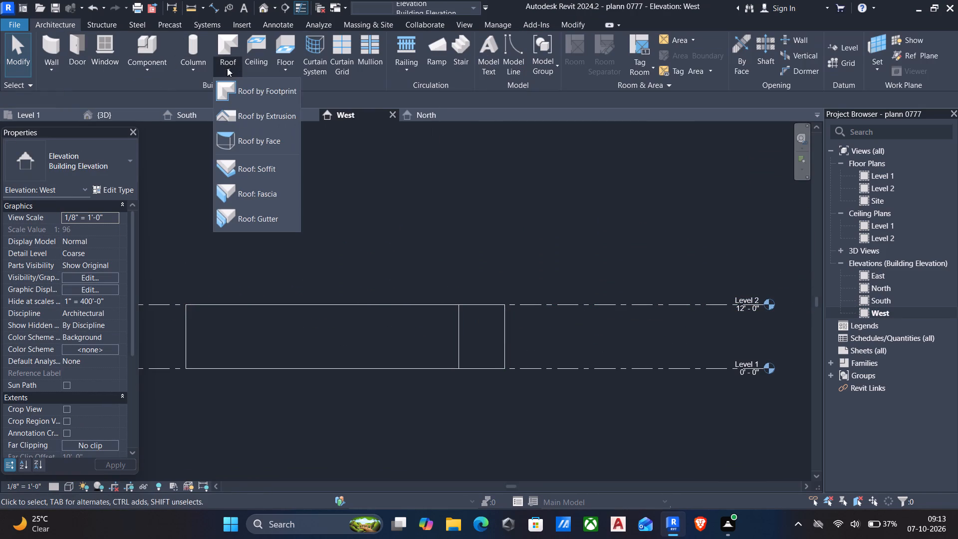
pyautogui.click(258, 117)
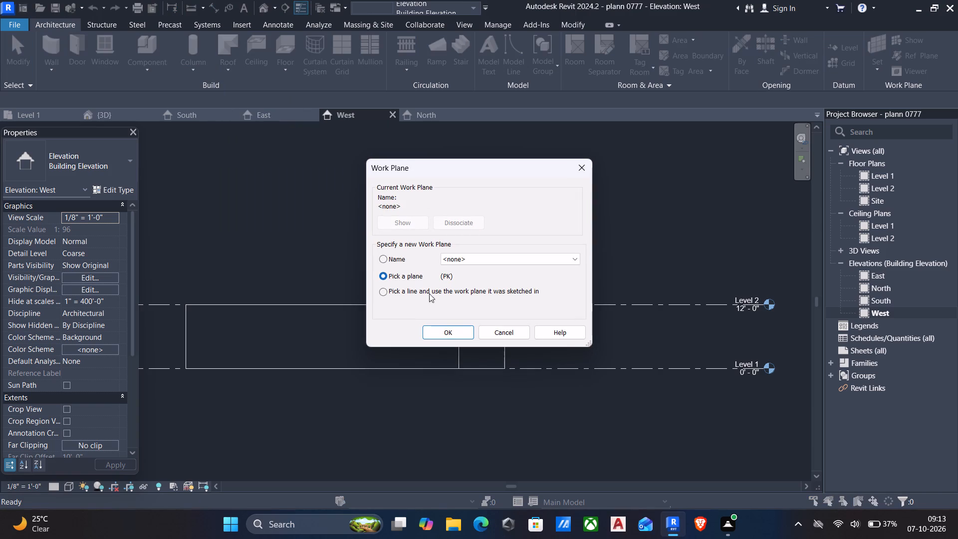
pyautogui.click(443, 329)
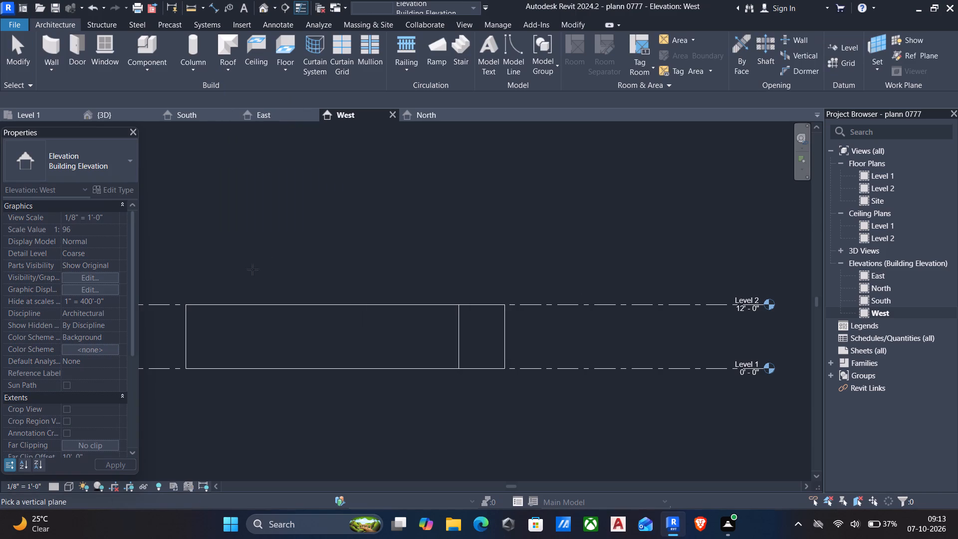
pyautogui.click(208, 304)
pyautogui.click(483, 283)
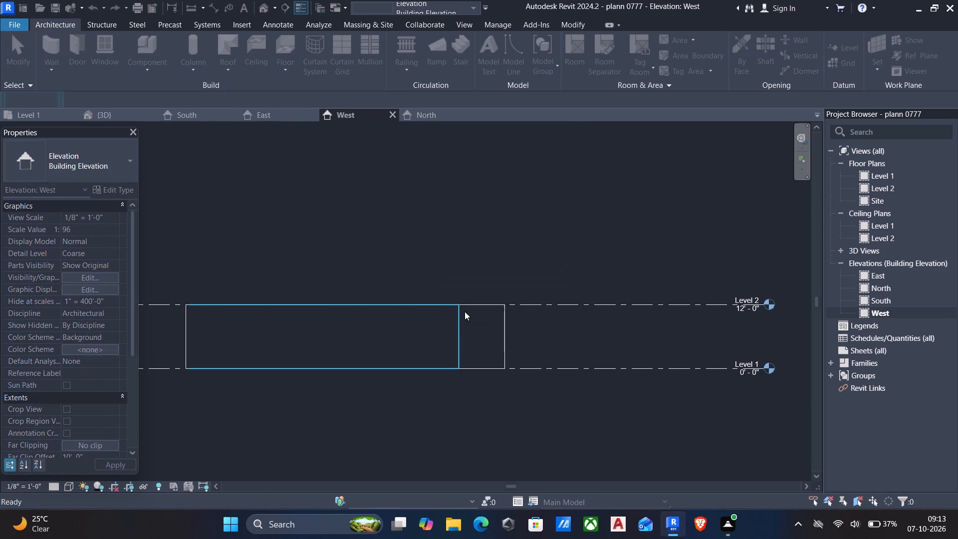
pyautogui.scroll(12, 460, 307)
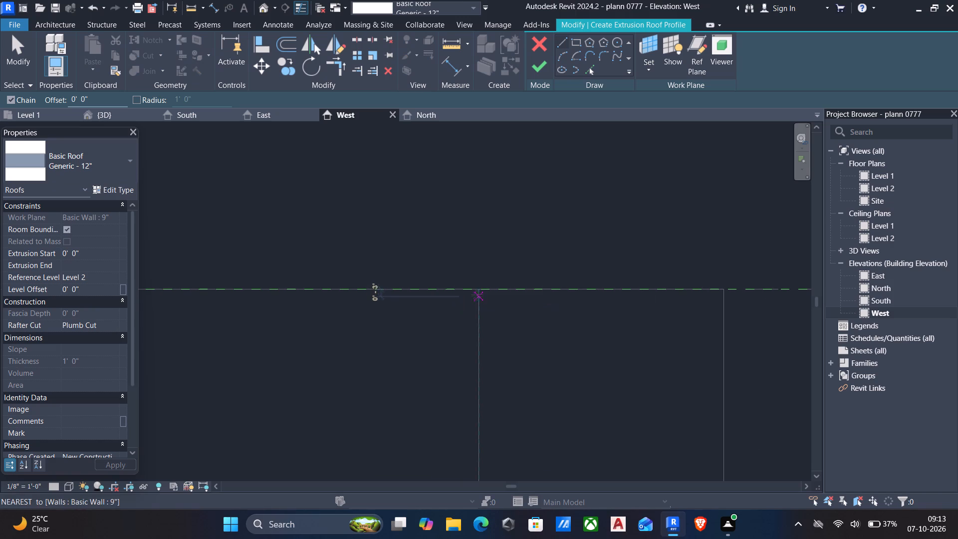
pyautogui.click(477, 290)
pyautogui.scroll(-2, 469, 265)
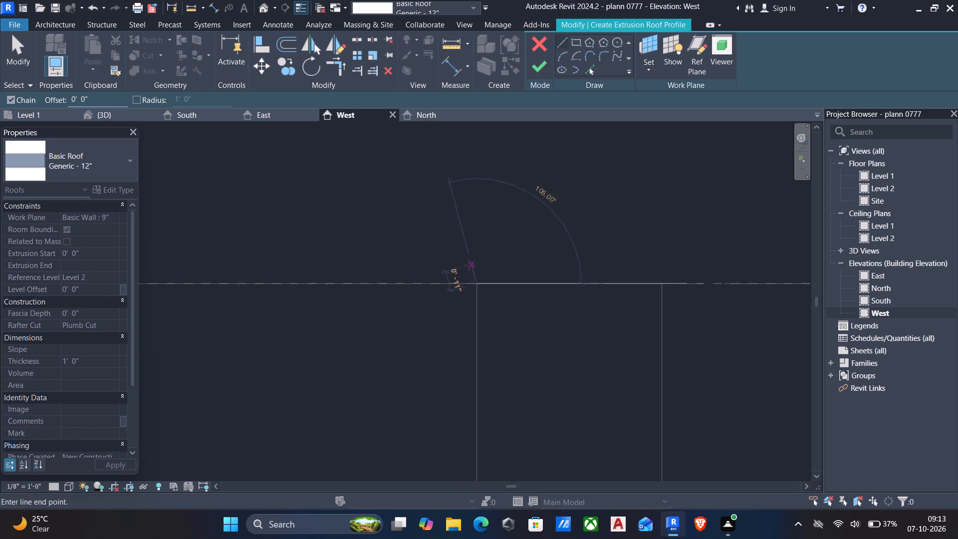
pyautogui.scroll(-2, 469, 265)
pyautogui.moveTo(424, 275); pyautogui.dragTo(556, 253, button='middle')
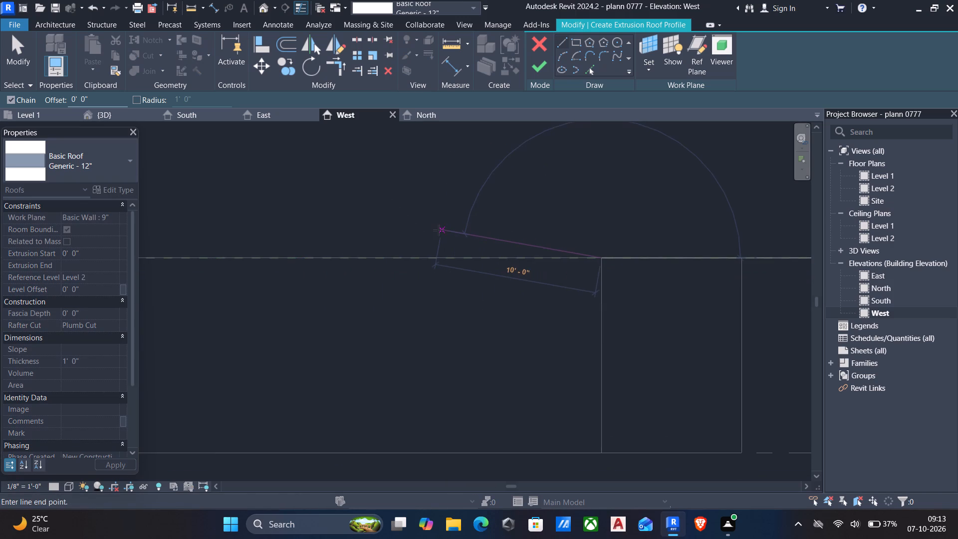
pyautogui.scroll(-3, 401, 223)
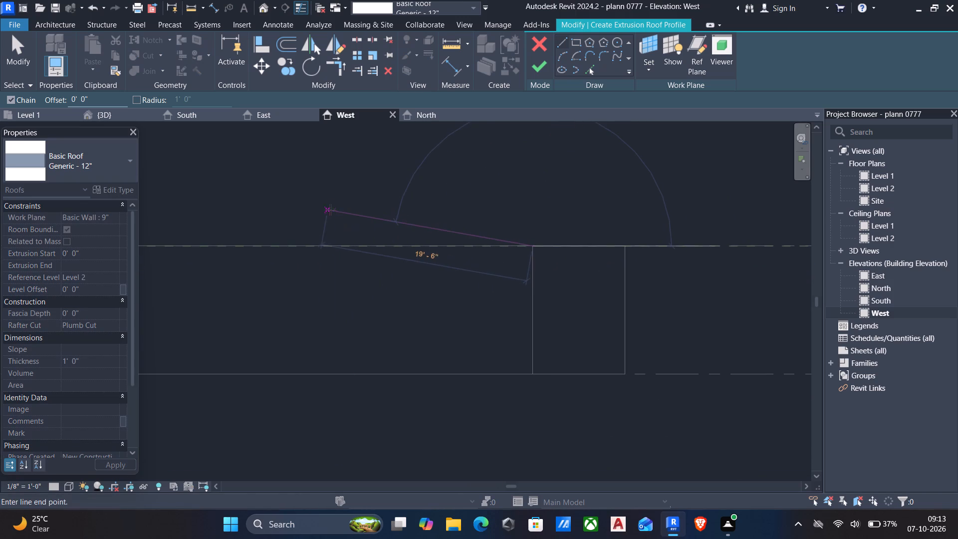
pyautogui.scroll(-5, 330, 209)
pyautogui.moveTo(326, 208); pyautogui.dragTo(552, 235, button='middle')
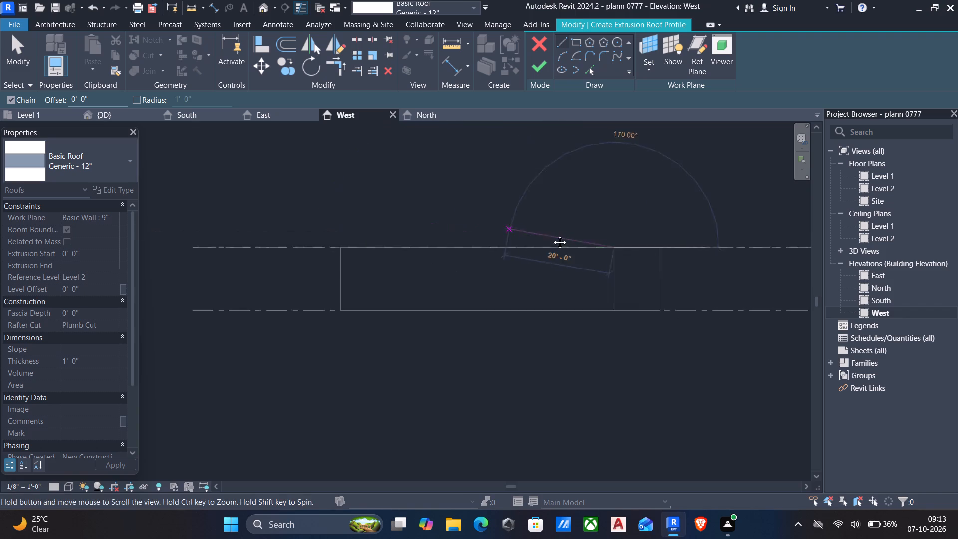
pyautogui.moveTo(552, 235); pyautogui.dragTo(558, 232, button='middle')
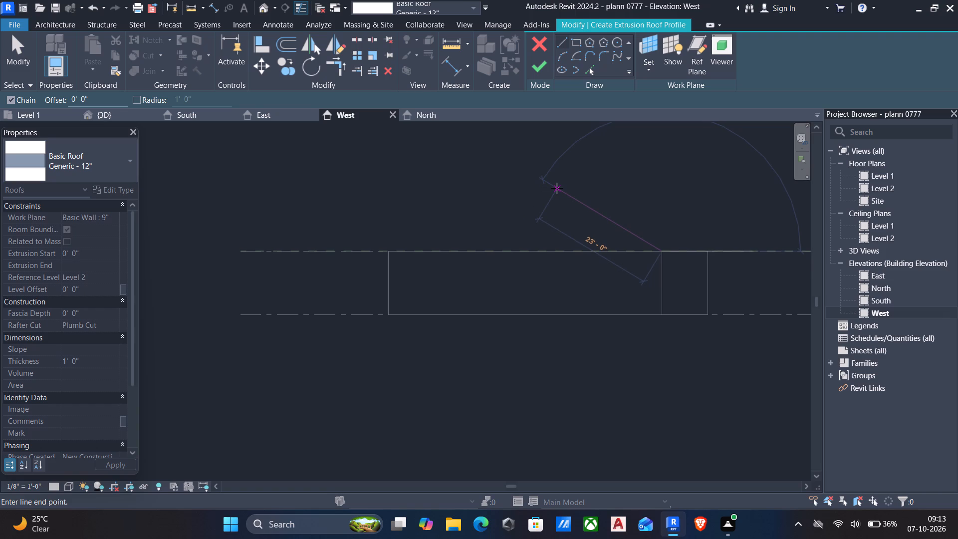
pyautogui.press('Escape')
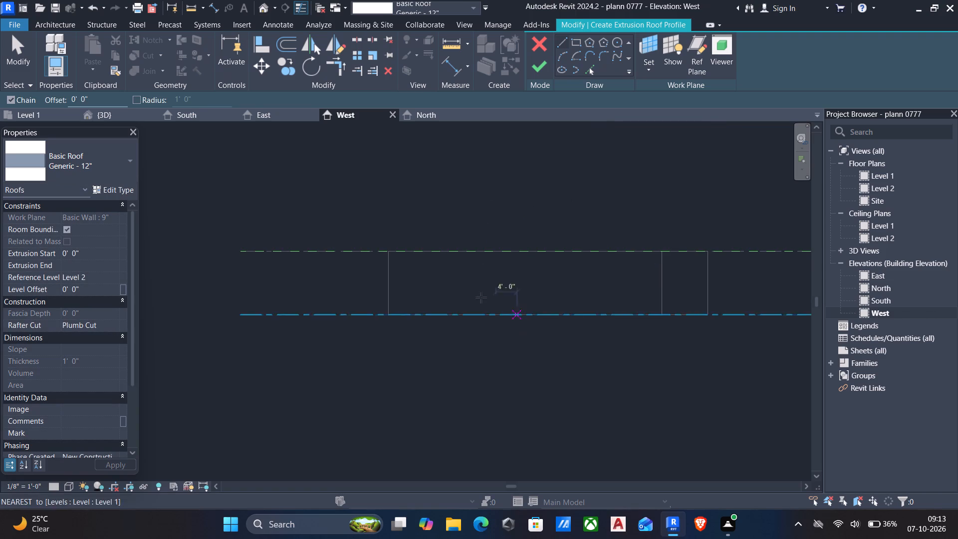
# Draw a horizontal guide line 51' 6" long along the west wall's base, from corner to corner.
pyautogui.click(561, 40)
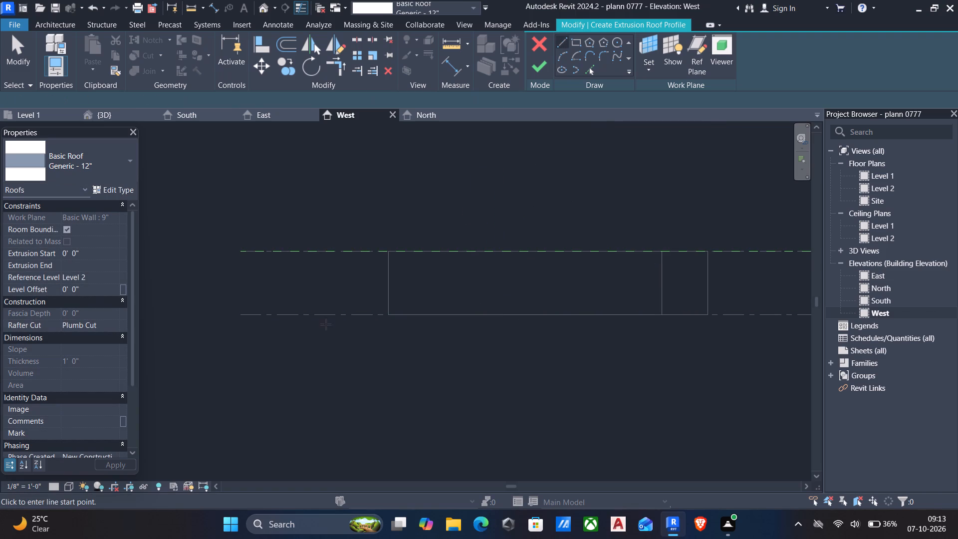
pyautogui.click(388, 314)
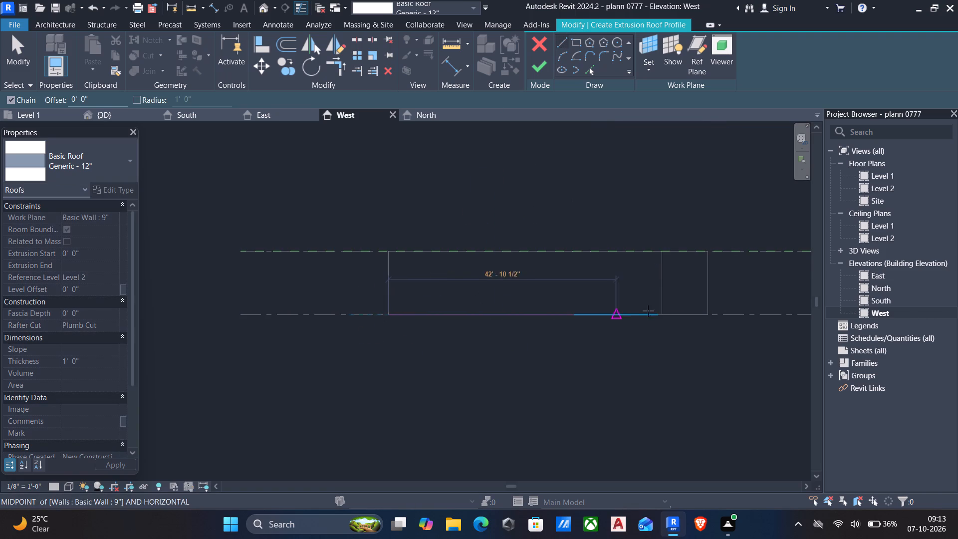
pyautogui.click(660, 317)
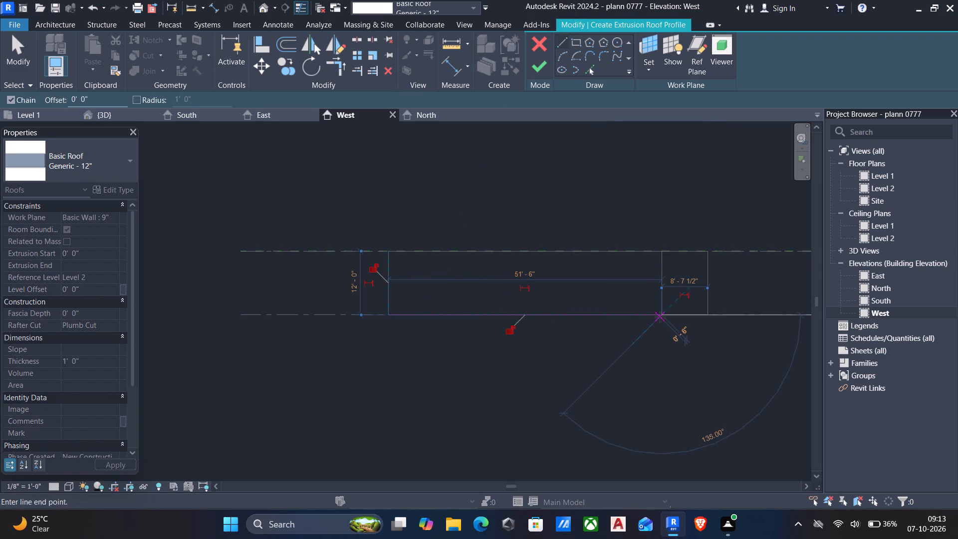
pyautogui.press('Escape')
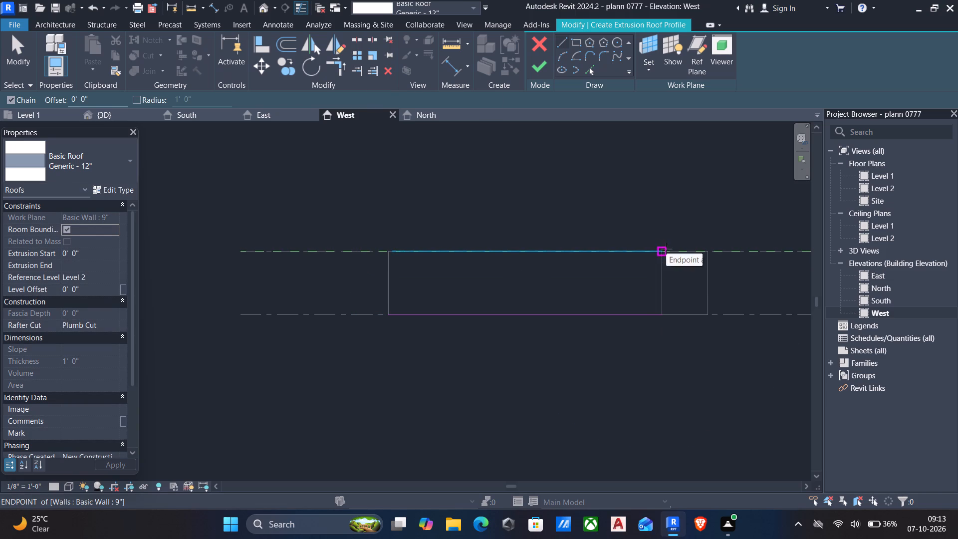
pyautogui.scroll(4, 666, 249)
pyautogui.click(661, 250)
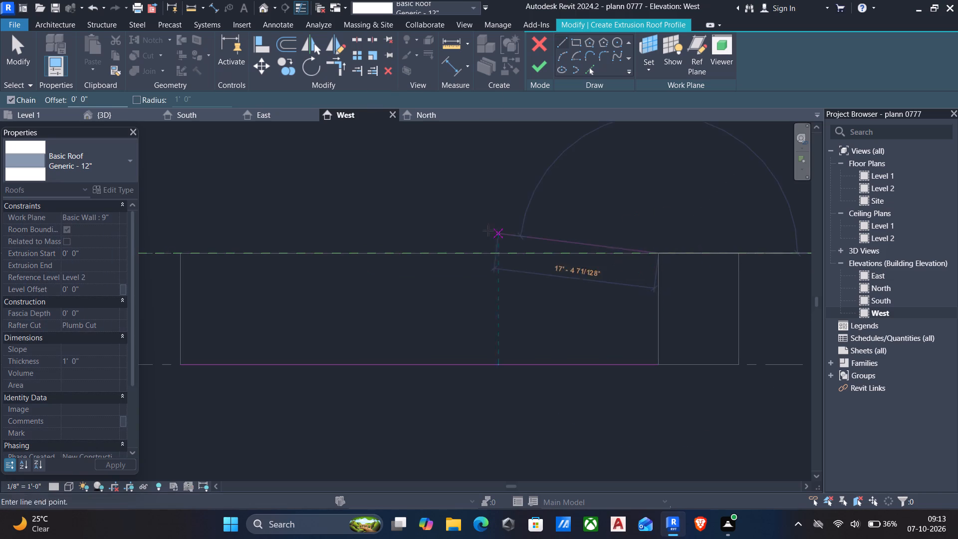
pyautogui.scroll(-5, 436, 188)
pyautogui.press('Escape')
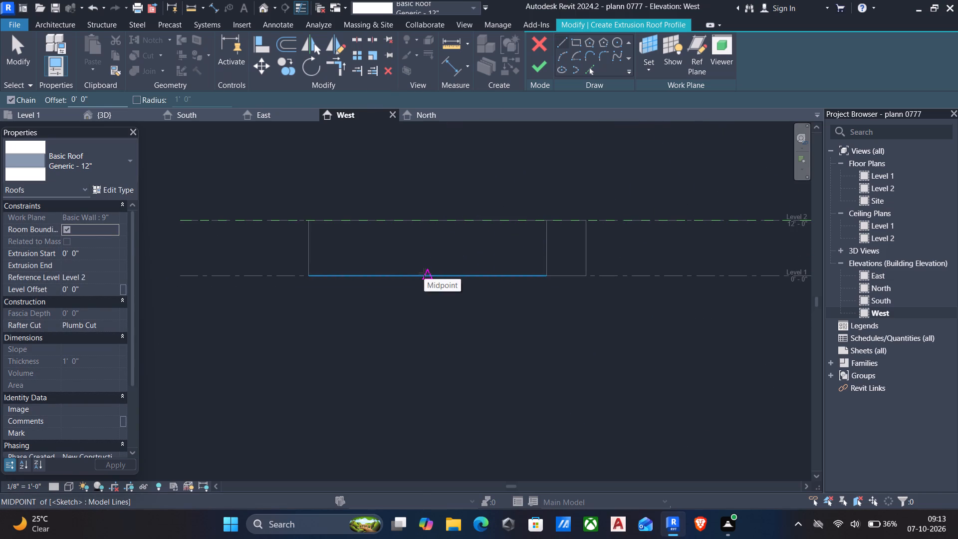
# Draw a vertical guide line about 17' high from the base guide line's midpoint.
pyautogui.click(426, 273)
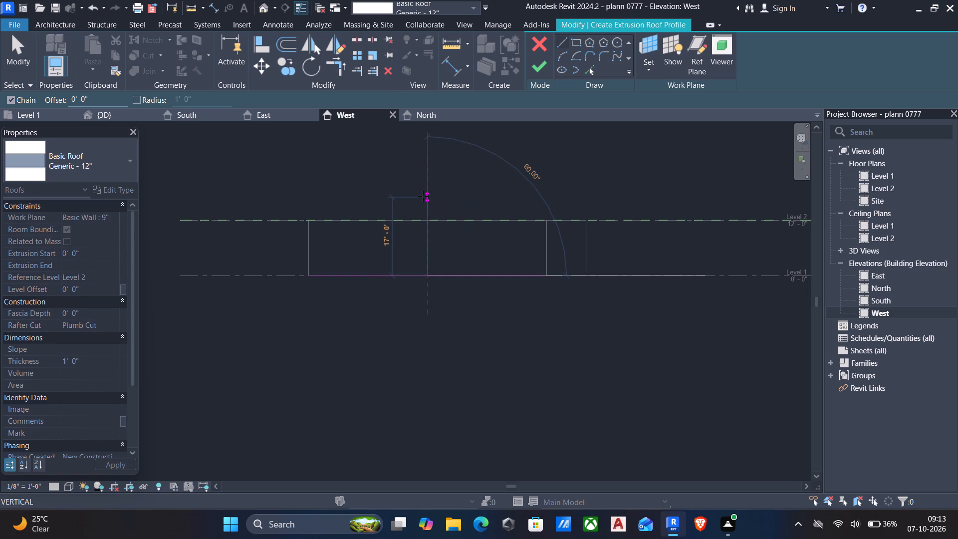
pyautogui.click(423, 196)
pyautogui.press('Escape')
pyautogui.click(550, 276)
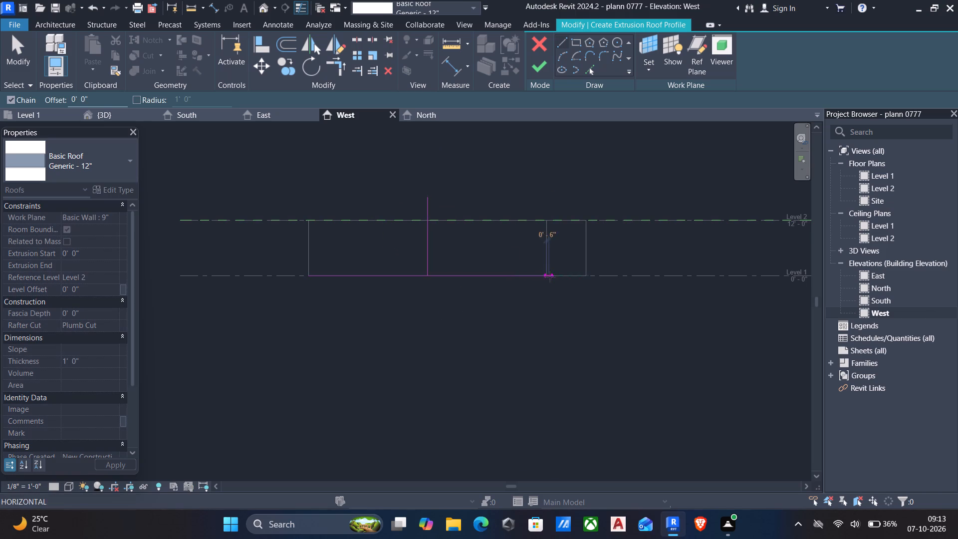
pyautogui.press('Escape')
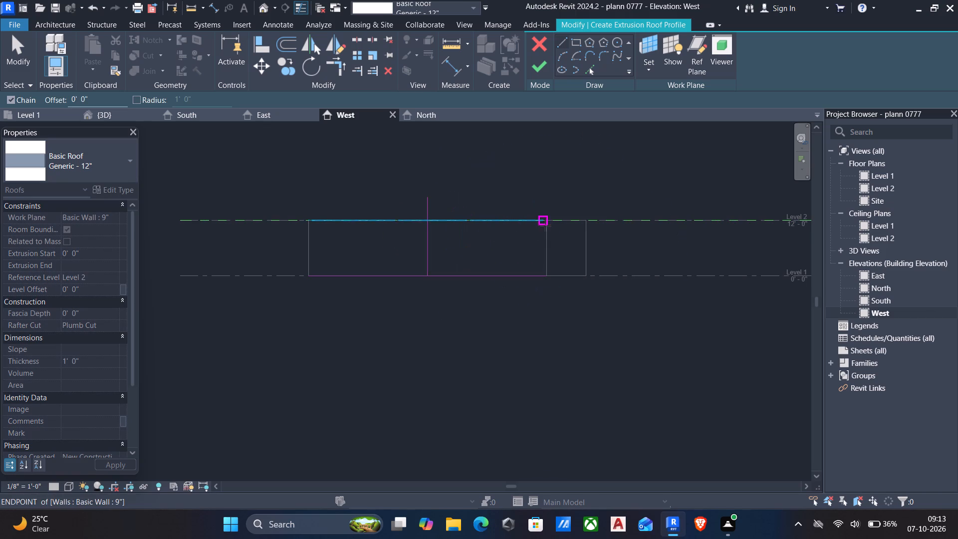
# Sketch a symmetric gable profile between the wall's top corners with its apex above the centre guide line, each slope about 26' 11" long.
pyautogui.click(546, 221)
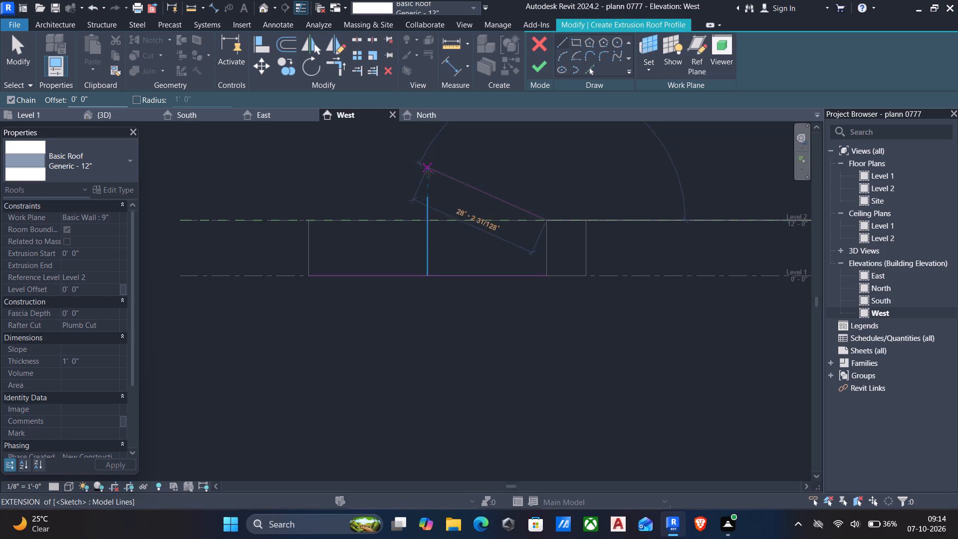
pyautogui.click(430, 186)
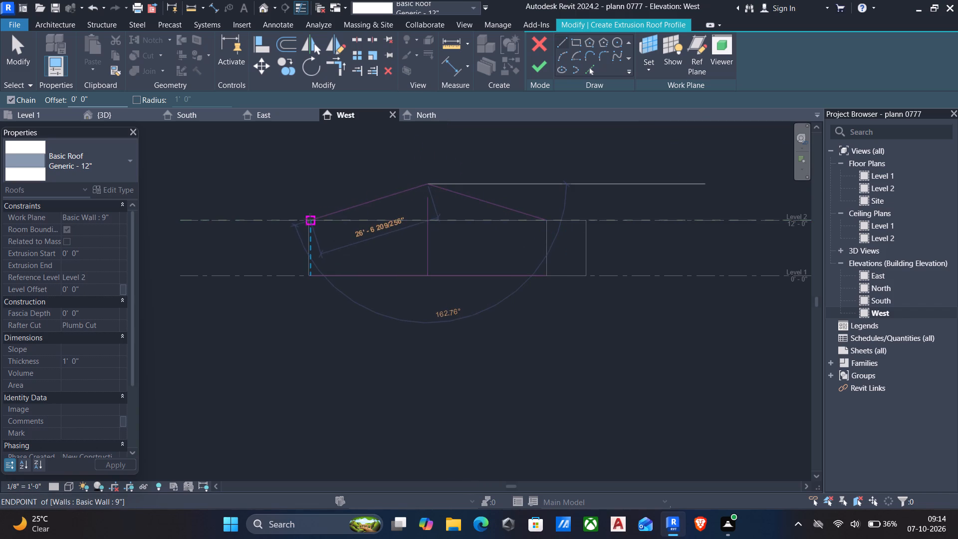
pyautogui.scroll(5, 311, 219)
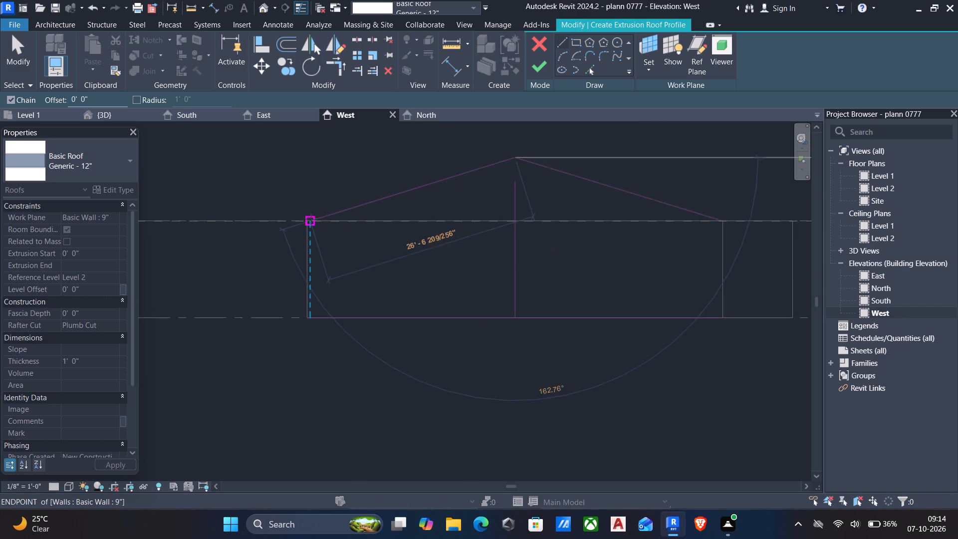
pyautogui.scroll(5, 306, 221)
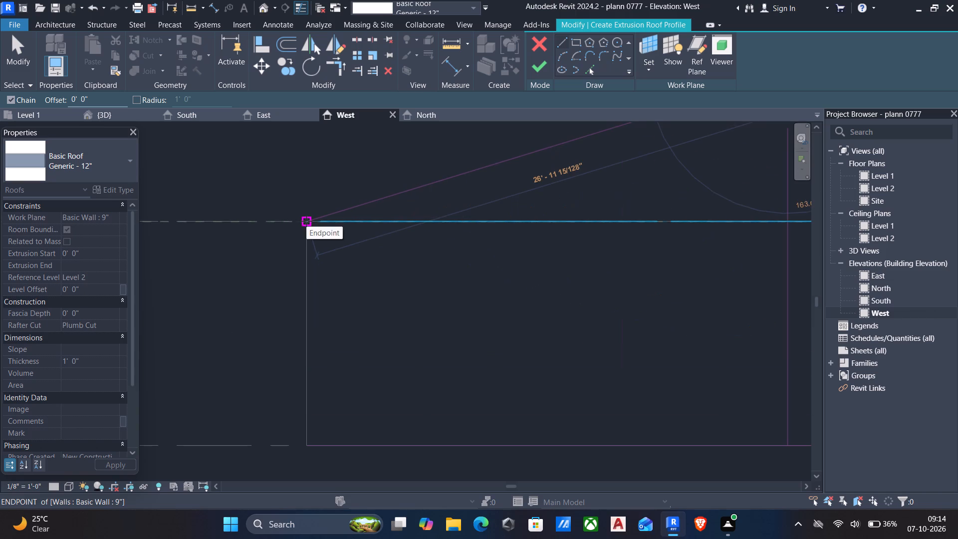
pyautogui.click(306, 221)
pyautogui.press('Escape')
pyautogui.scroll(-5, 312, 224)
pyautogui.press('Escape')
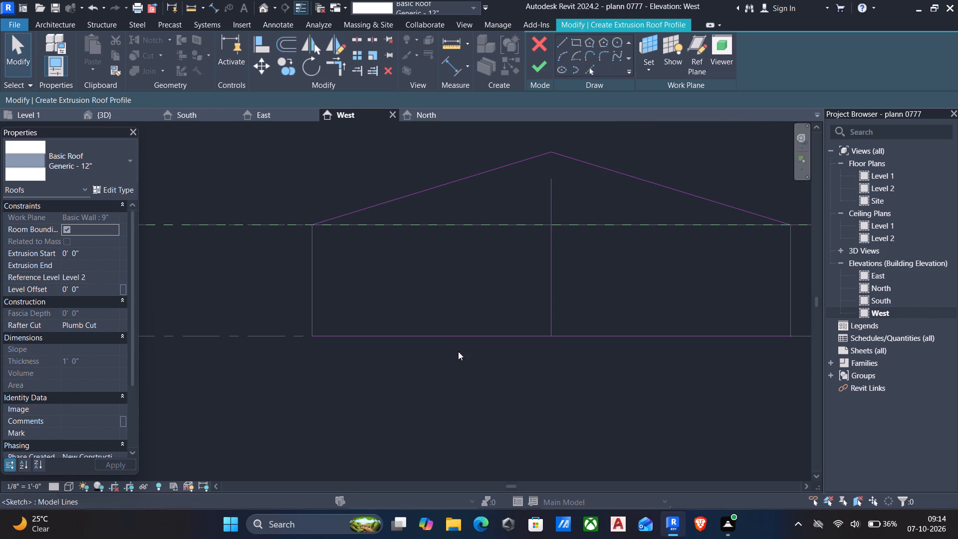
# Delete the vertical and horizontal guide lines from the sketch and finish the extrusion roof.
pyautogui.moveTo(475, 368); pyautogui.dragTo(438, 306)
pyautogui.moveTo(590, 274); pyautogui.dragTo(519, 257)
pyautogui.press('Delete')
pyautogui.moveTo(518, 439); pyautogui.dragTo(505, 369)
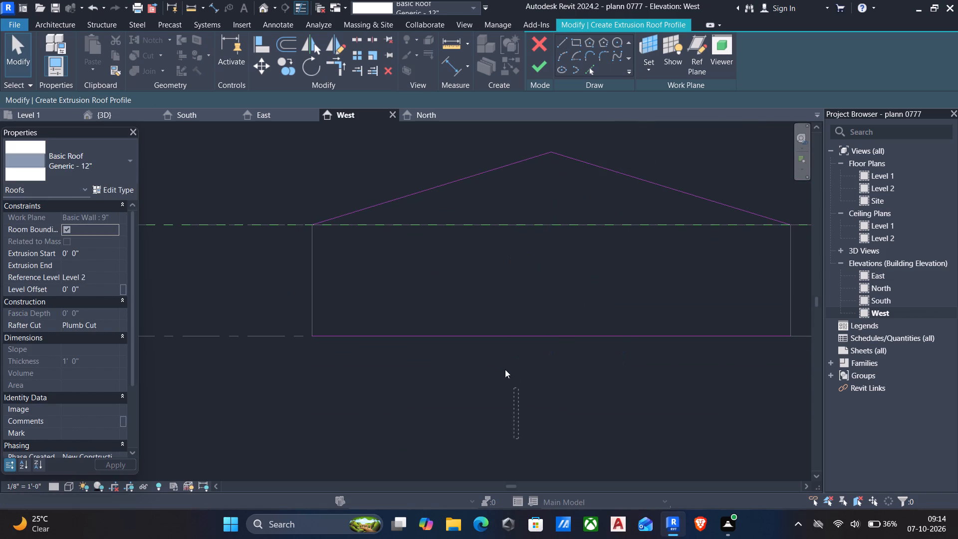
pyautogui.moveTo(505, 369); pyautogui.dragTo(453, 319)
pyautogui.press('Delete')
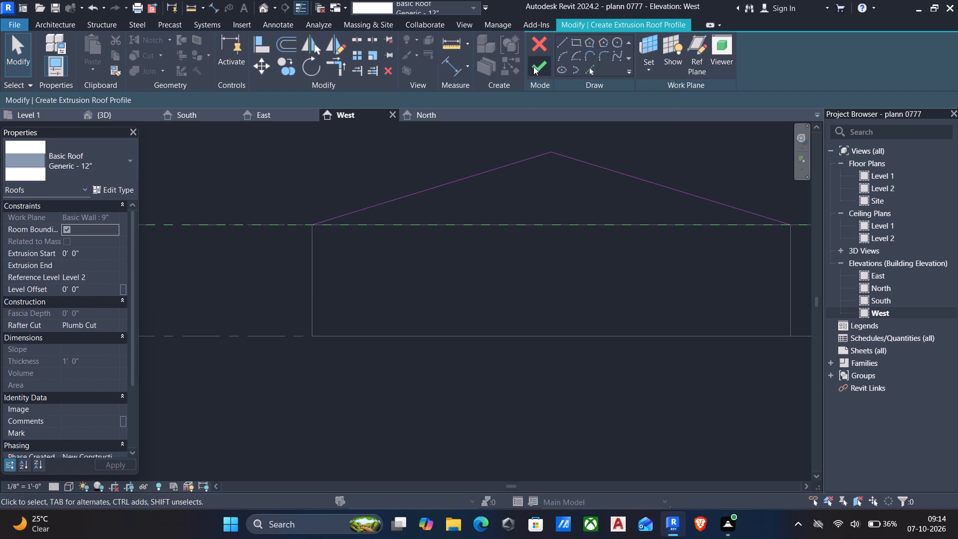
pyautogui.click(533, 66)
# Examine the new gable roof's fit on the walls from several sides in the 3D view.
pyautogui.scroll(-5, 528, 83)
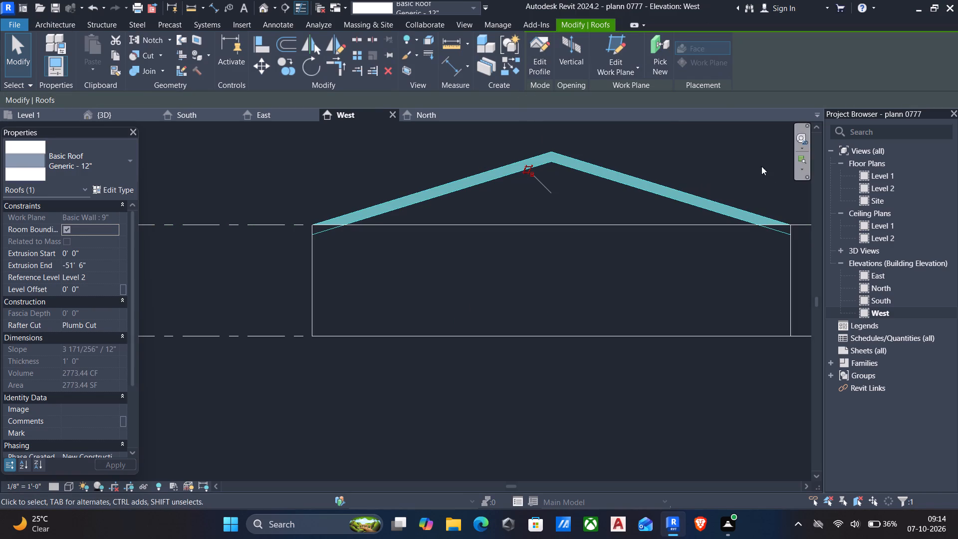
pyautogui.click(262, 9)
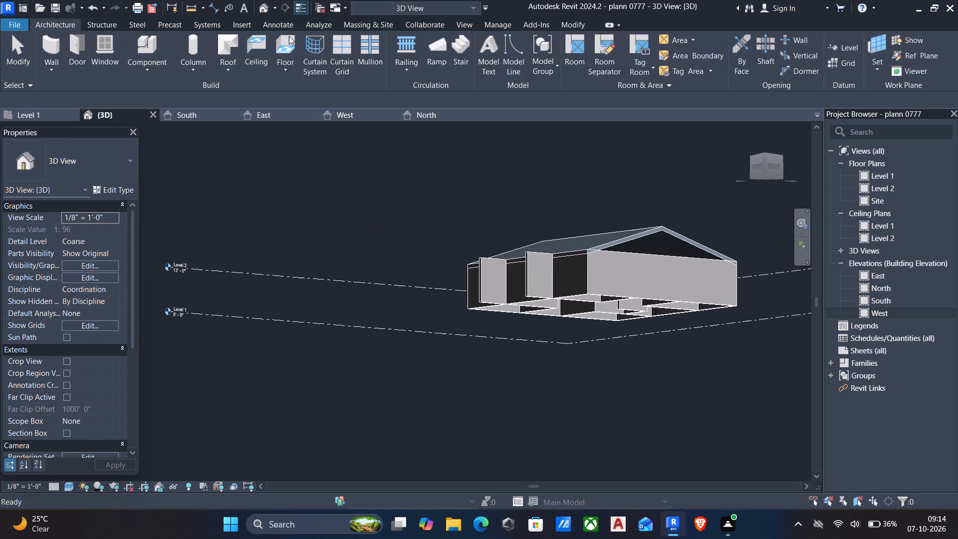
pyautogui.scroll(7, 615, 293)
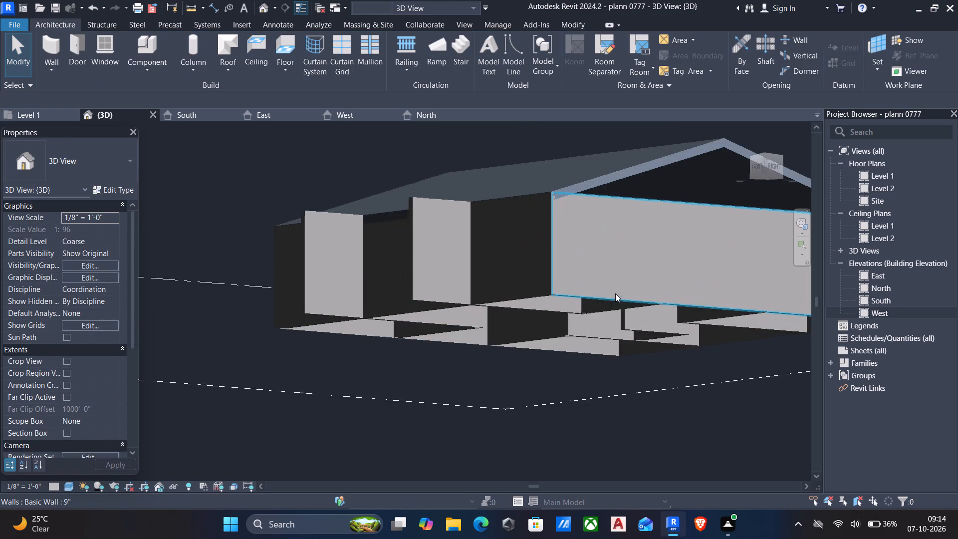
pyautogui.scroll(-4, 509, 212)
pyautogui.moveTo(509, 212); pyautogui.dragTo(433, 282, button='middle')
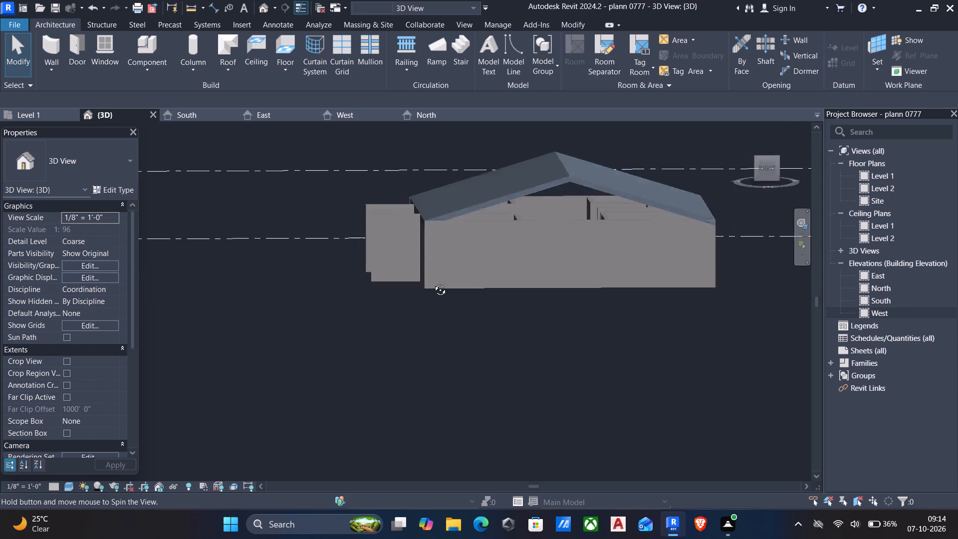
pyautogui.moveTo(433, 282); pyautogui.dragTo(531, 320, button='middle')
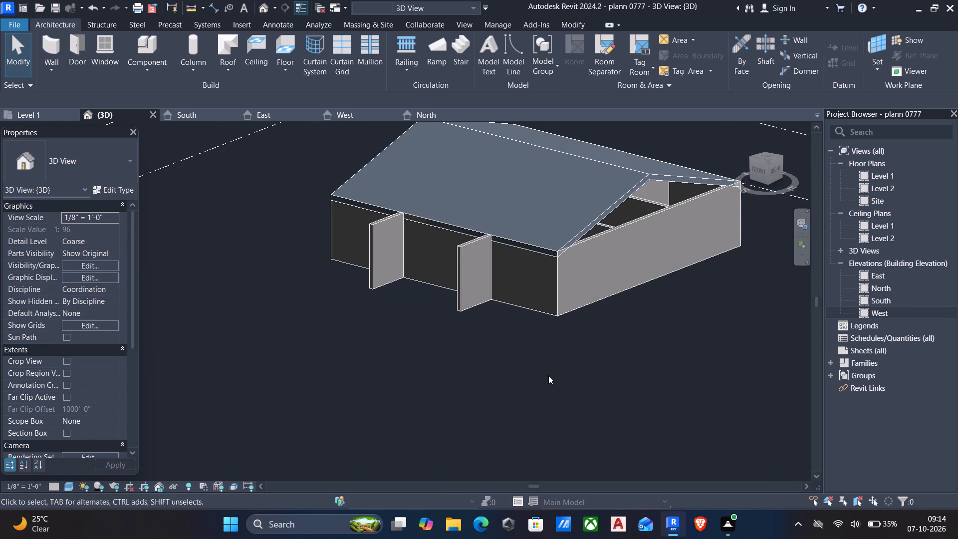
pyautogui.keyDown('shift'); pyautogui.moveTo(548, 375); pyautogui.dragTo(631, 318, button='middle'); pyautogui.keyUp('shift')
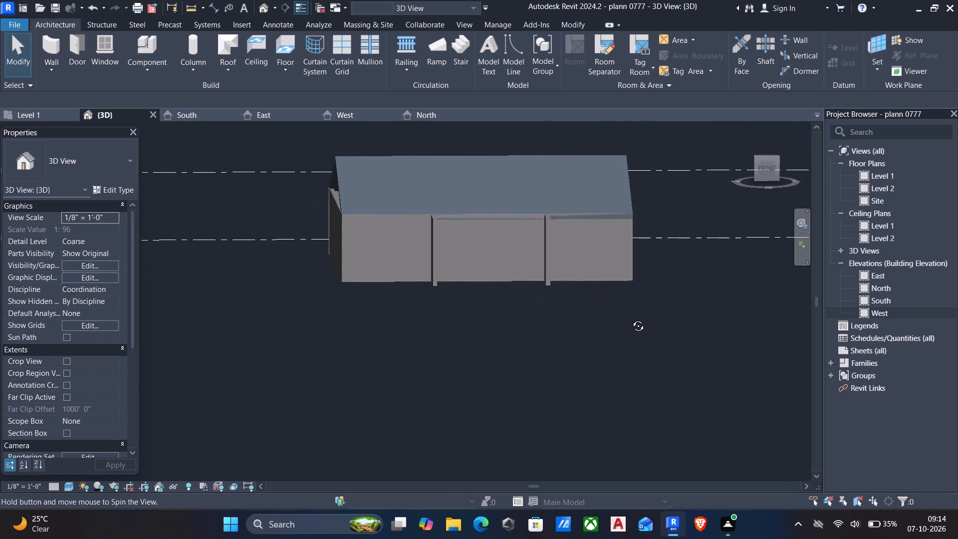
pyautogui.keyDown('shift'); pyautogui.moveTo(631, 318); pyautogui.dragTo(624, 314, button='middle'); pyautogui.keyUp('shift')
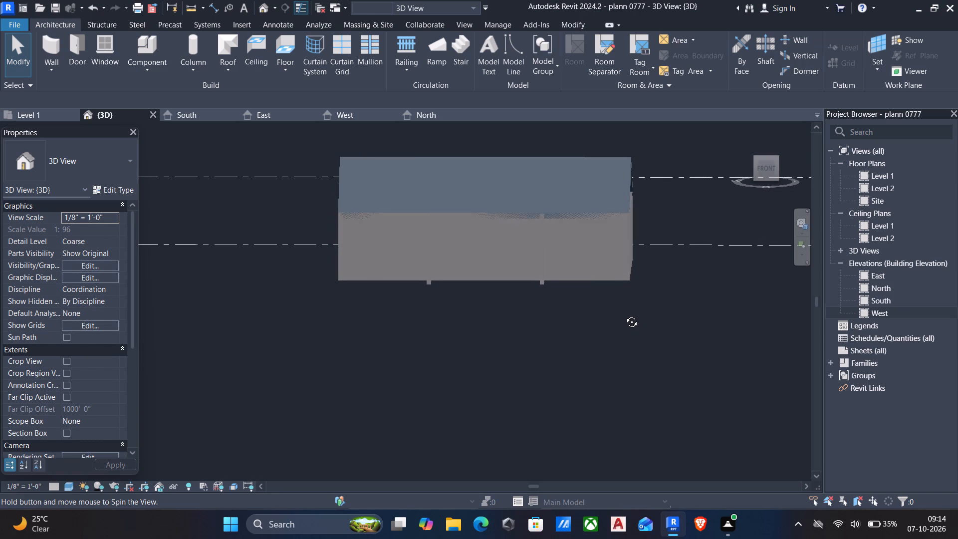
# Attach the tops of the two opposite gable-end walls to the extrusion roof.
pyautogui.keyDown('shift'); pyautogui.moveTo(624, 314); pyautogui.dragTo(551, 327, button='middle'); pyautogui.keyUp('shift')
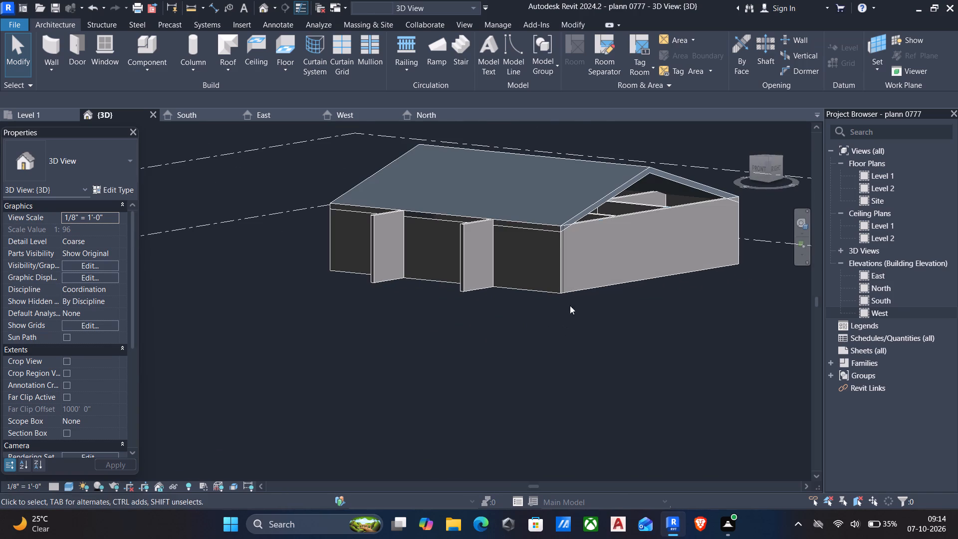
pyautogui.click(604, 219)
pyautogui.keyDown('shift'); pyautogui.moveTo(539, 371); pyautogui.dragTo(571, 363, button='middle'); pyautogui.keyUp('shift')
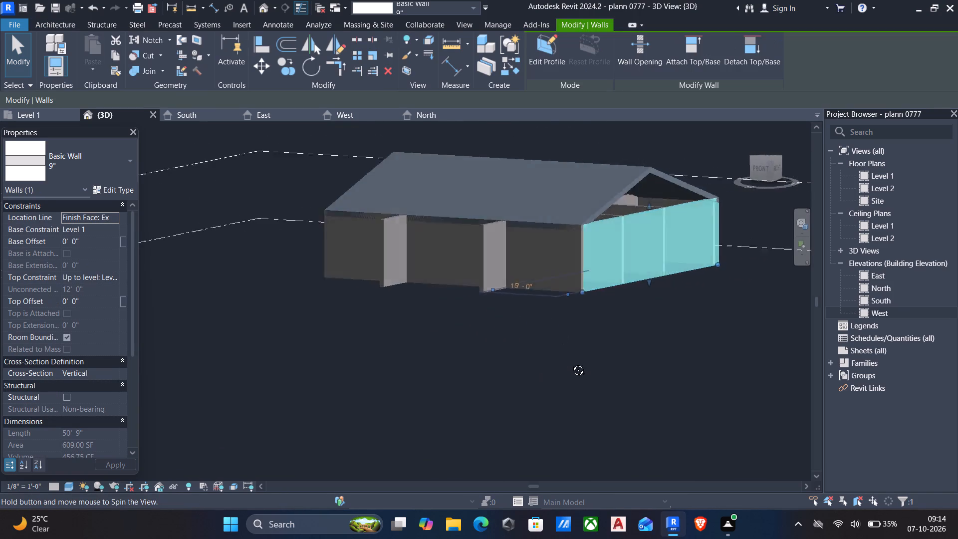
pyautogui.keyDown('shift'); pyautogui.moveTo(571, 363); pyautogui.dragTo(662, 346, button='middle'); pyautogui.keyUp('shift')
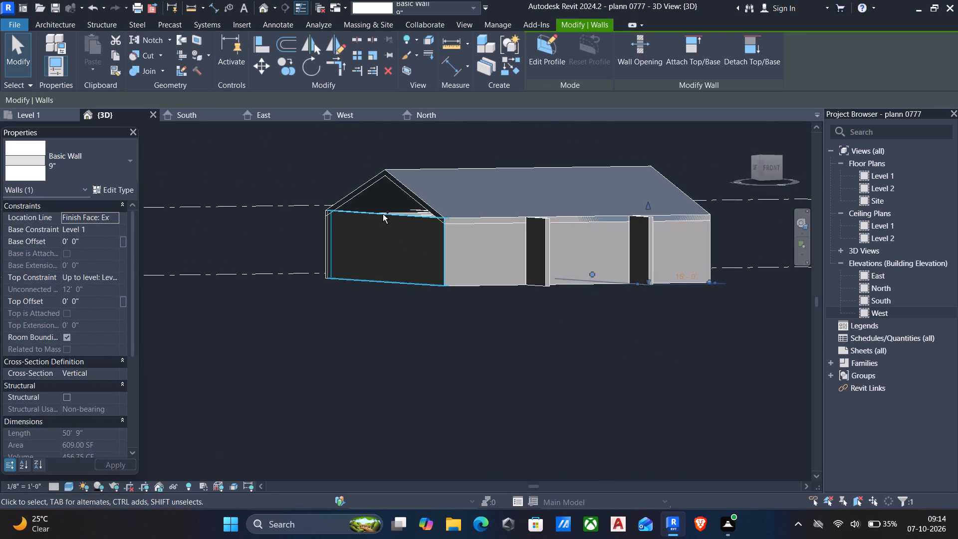
pyautogui.keyDown('ctrl'); pyautogui.click(383, 214); pyautogui.keyUp('ctrl')
pyautogui.click(628, 51)
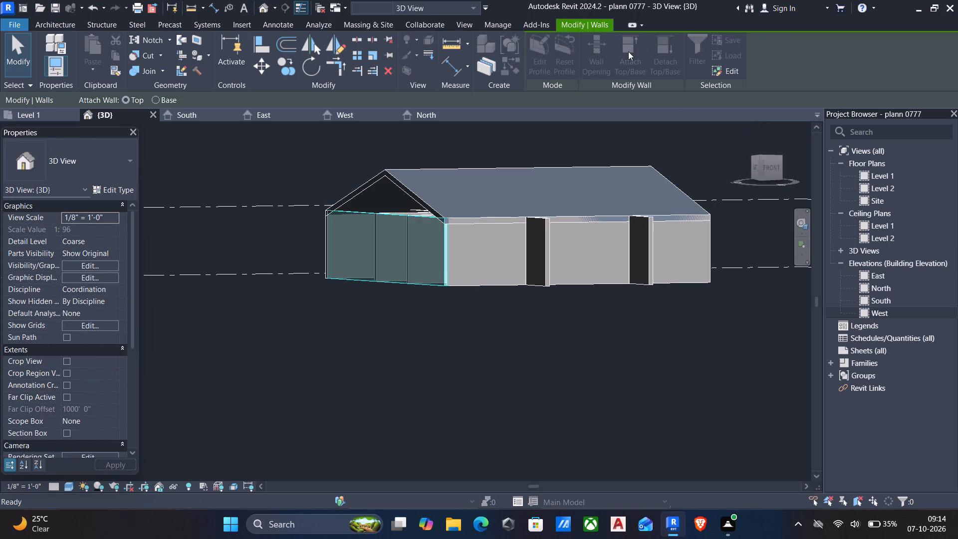
pyautogui.click(406, 188)
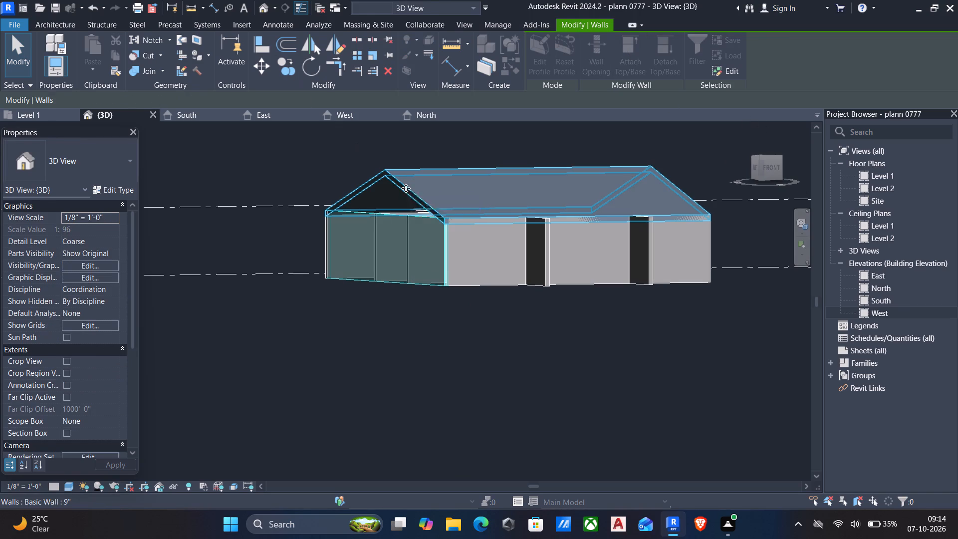
pyautogui.scroll(-1, 833, 341)
pyautogui.press('Escape')
# Examine both gable ends and the front of the house in 3D to check how the walls meet the roof.
pyautogui.scroll(-2, 833, 333)
pyautogui.keyDown('shift'); pyautogui.moveTo(833, 333); pyautogui.dragTo(709, 362, button='middle'); pyautogui.keyUp('shift')
pyautogui.scroll(-2, 709, 362)
pyautogui.keyDown('shift'); pyautogui.moveTo(702, 364); pyautogui.dragTo(551, 402, button='middle'); pyautogui.keyUp('shift')
pyautogui.moveTo(633, 375); pyautogui.dragTo(528, 388, button='middle')
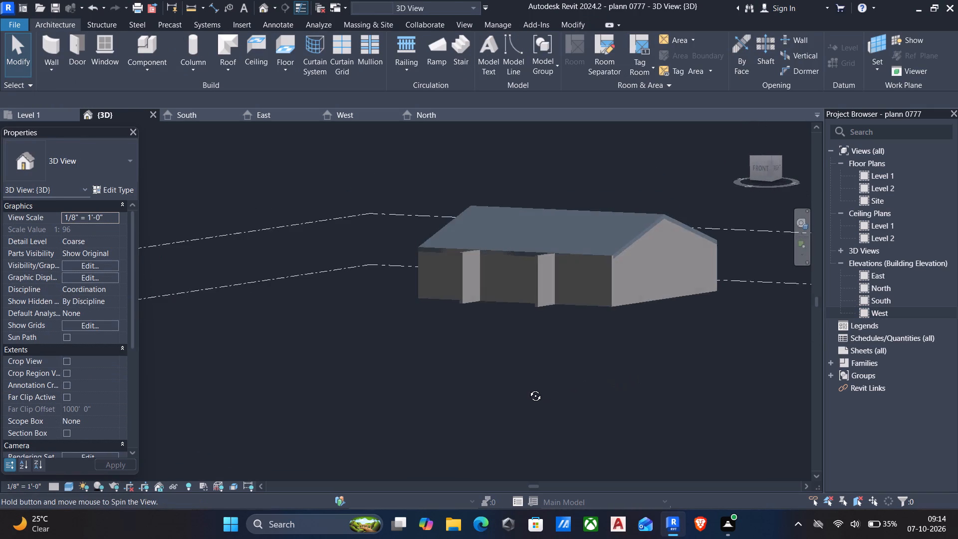
pyautogui.moveTo(528, 388); pyautogui.dragTo(596, 368, button='middle')
pyautogui.scroll(6, 602, 365)
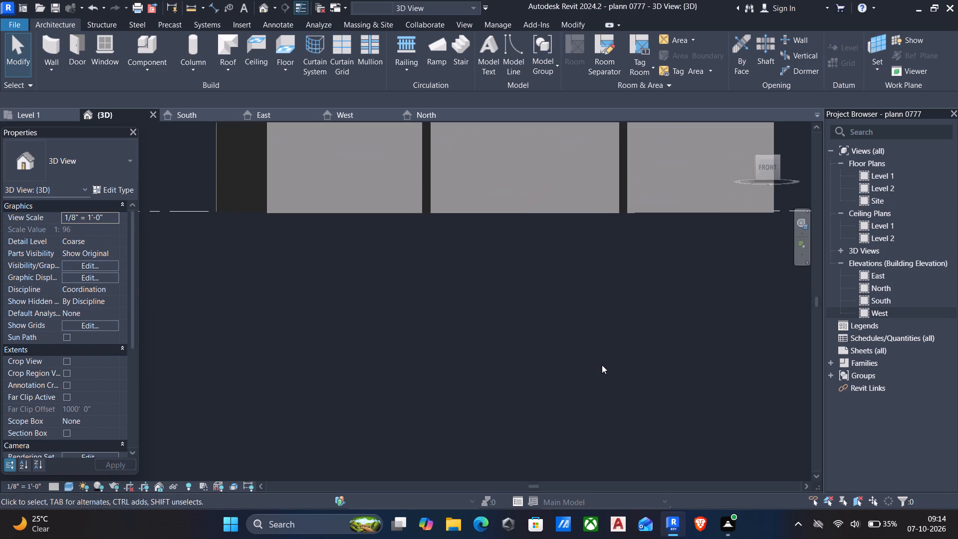
pyautogui.scroll(-1, 595, 349)
pyautogui.moveTo(595, 349); pyautogui.dragTo(553, 399, button='middle')
pyautogui.scroll(-1, 561, 395)
pyautogui.keyDown('shift'); pyautogui.moveTo(563, 395); pyautogui.dragTo(534, 403, button='middle'); pyautogui.keyUp('shift')
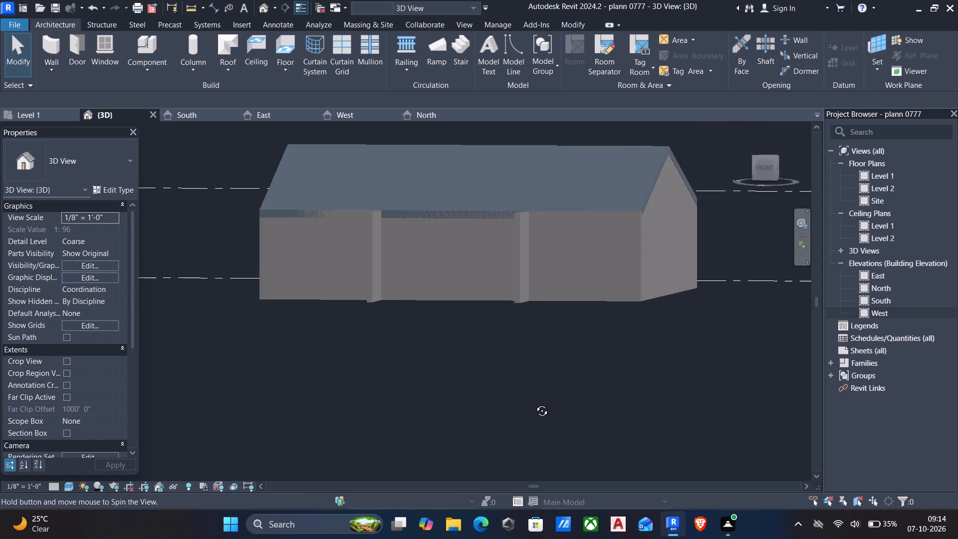
pyautogui.keyDown('shift'); pyautogui.moveTo(534, 403); pyautogui.dragTo(564, 405, button='middle'); pyautogui.keyUp('shift')
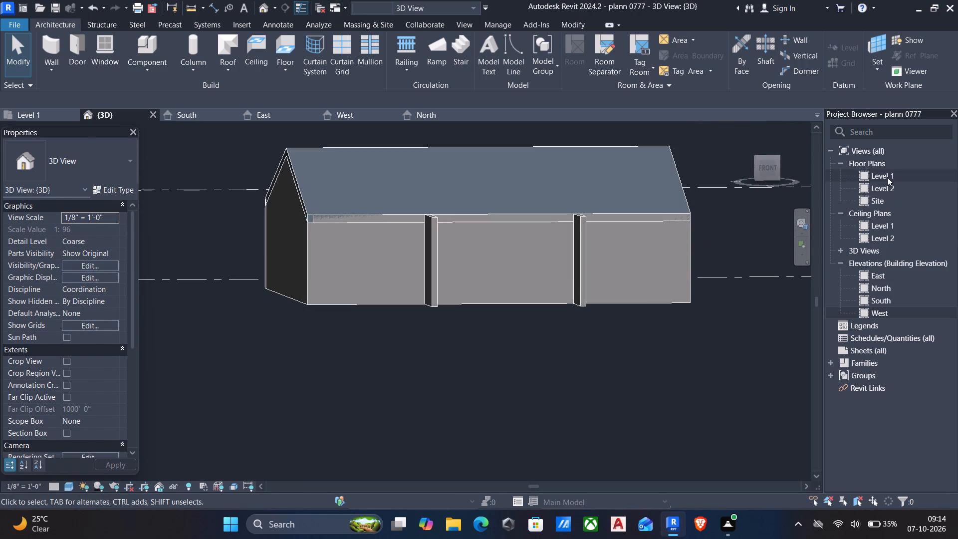
# In the Level 1 floor plan, start placing a door and open the US library's Residential doors folder for loading a family.
pyautogui.doubleClick(887, 177)
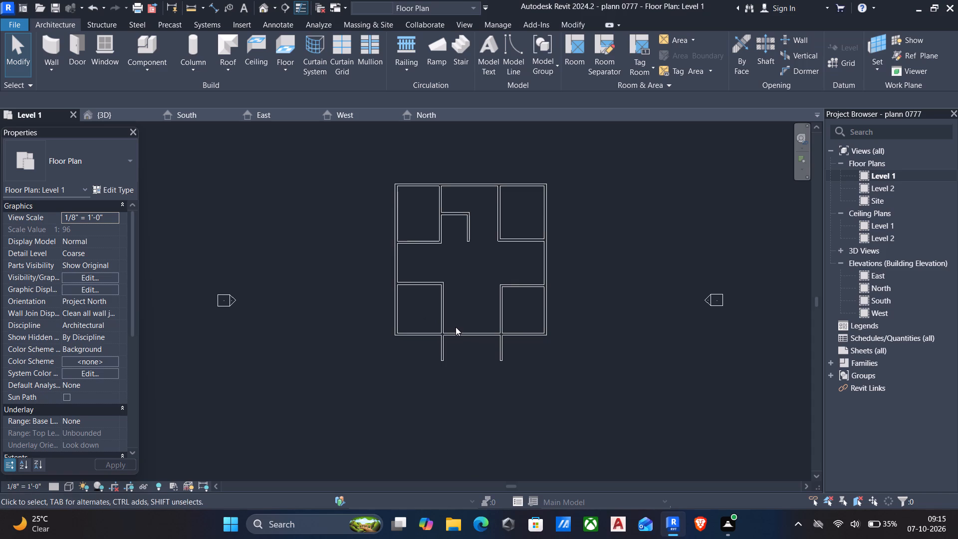
pyautogui.write('dr')
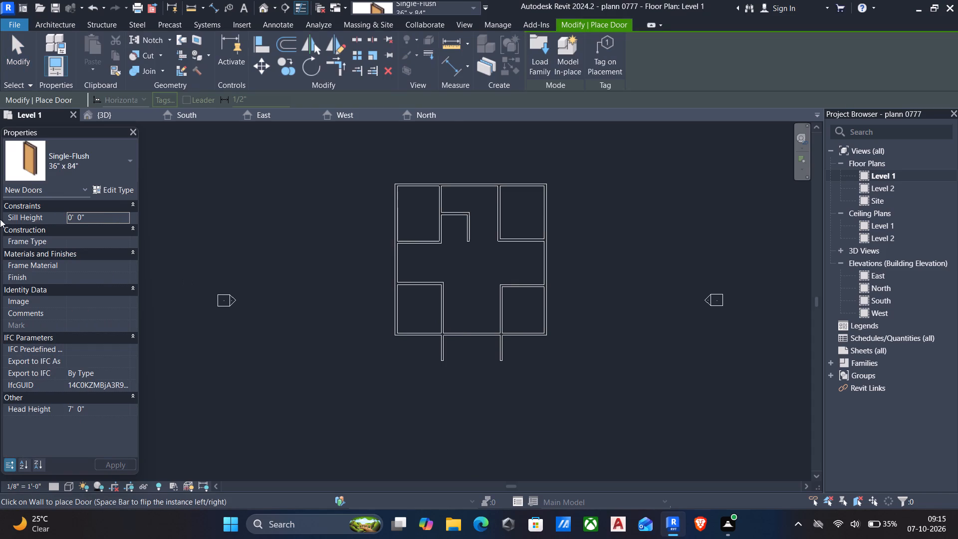
pyautogui.click(532, 58)
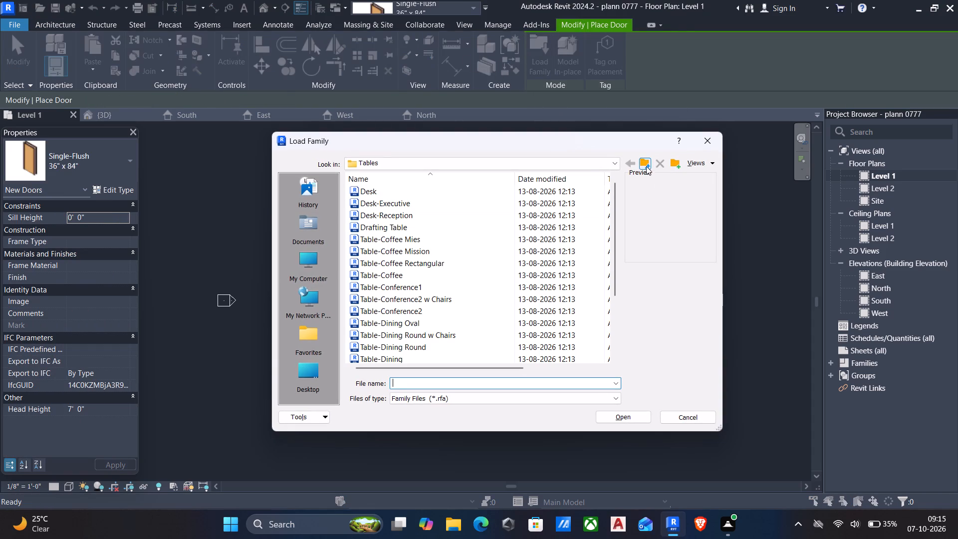
pyautogui.click(644, 162)
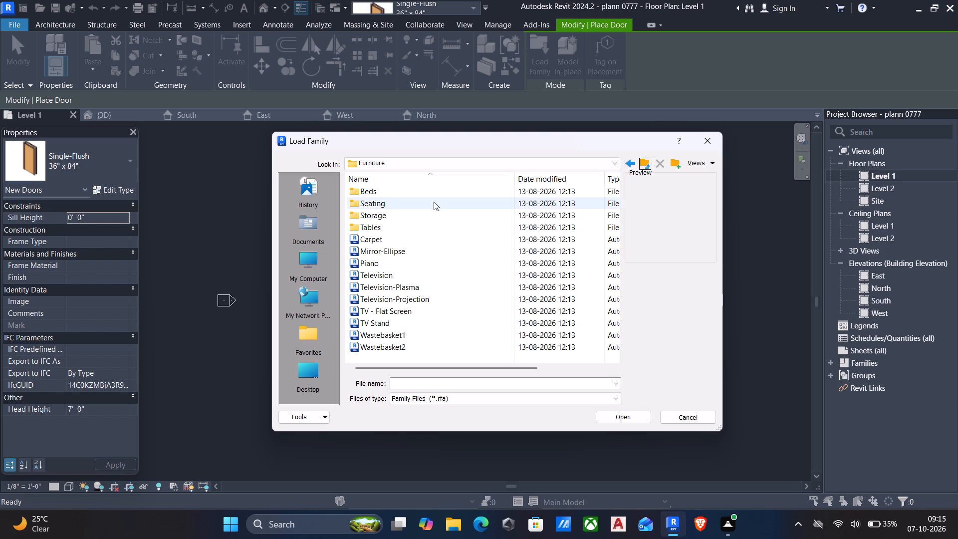
pyautogui.click(647, 161)
pyautogui.scroll(-2, 459, 273)
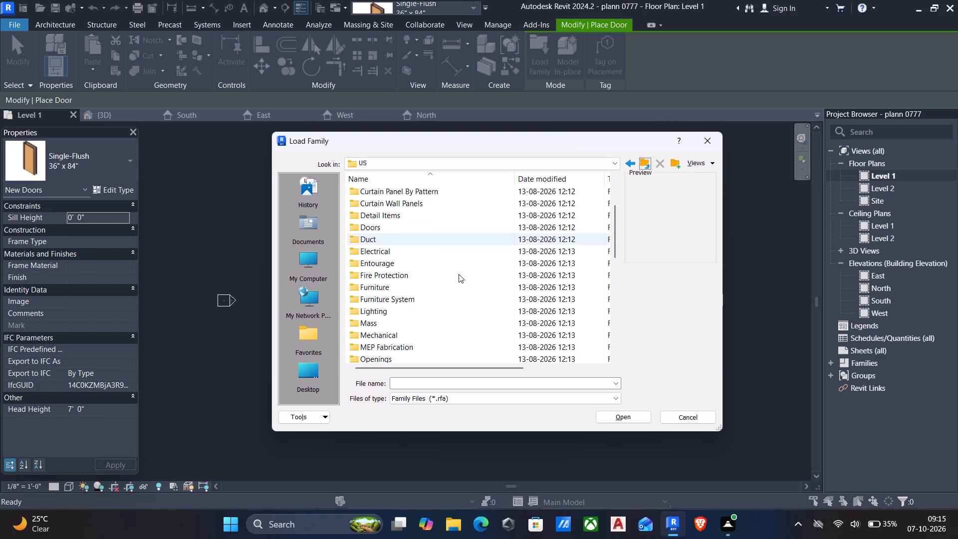
pyautogui.doubleClick(352, 224)
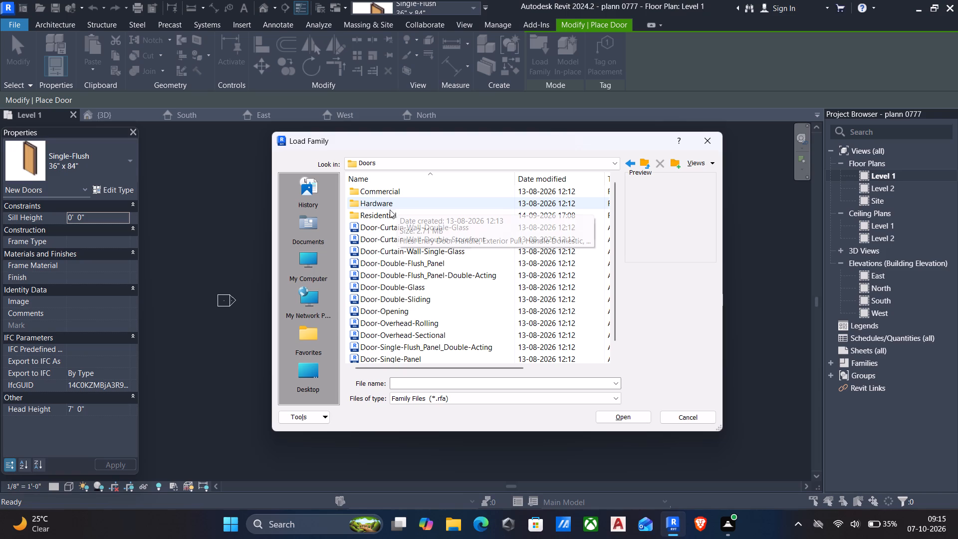
pyautogui.doubleClick(354, 218)
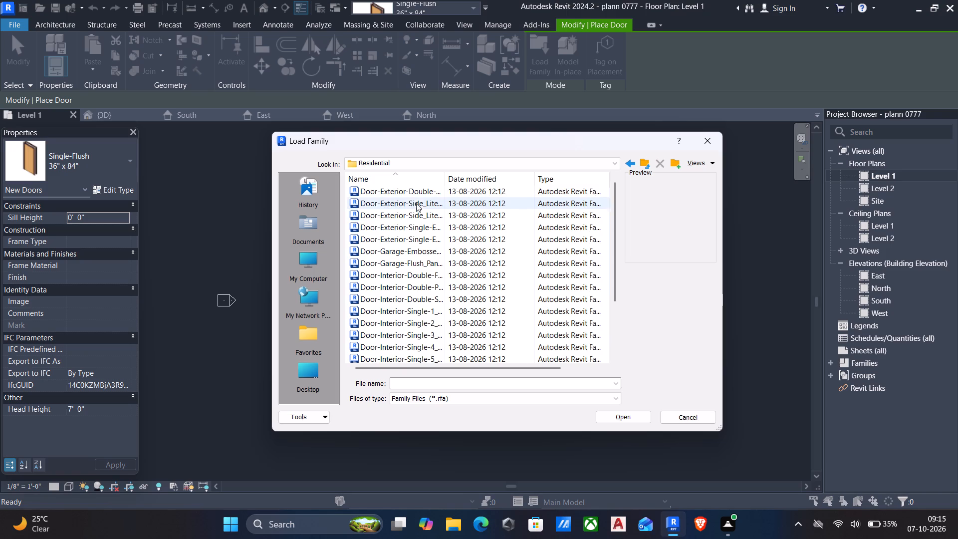
# Compare the previews of the exterior, garage and interior door families in the Residential folder.
pyautogui.click(413, 194)
pyautogui.press('Down')
pyautogui.press('Down')
pyautogui.press('Down')
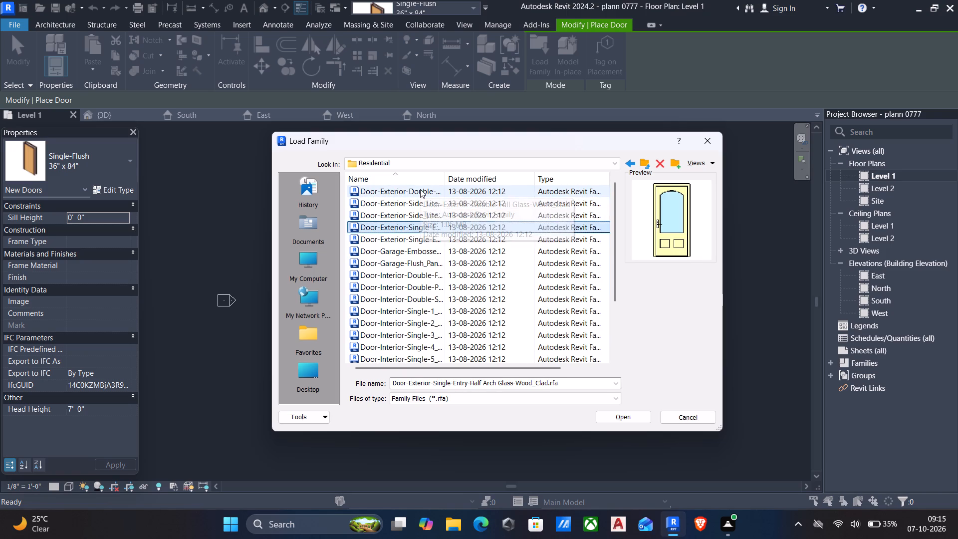
pyautogui.press('Down')
pyautogui.press('Down')
pyautogui.press('Down')
pyautogui.press('Down')
pyautogui.press('Down')
pyautogui.press('Down')
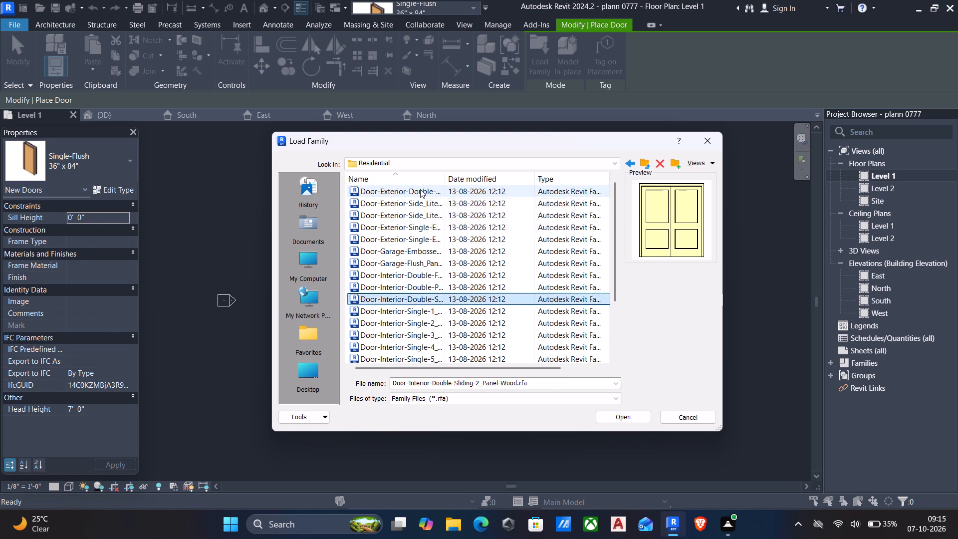
pyautogui.press('Down')
pyautogui.press('Down')
pyautogui.press('Down')
pyautogui.press('Up')
pyautogui.press('Up')
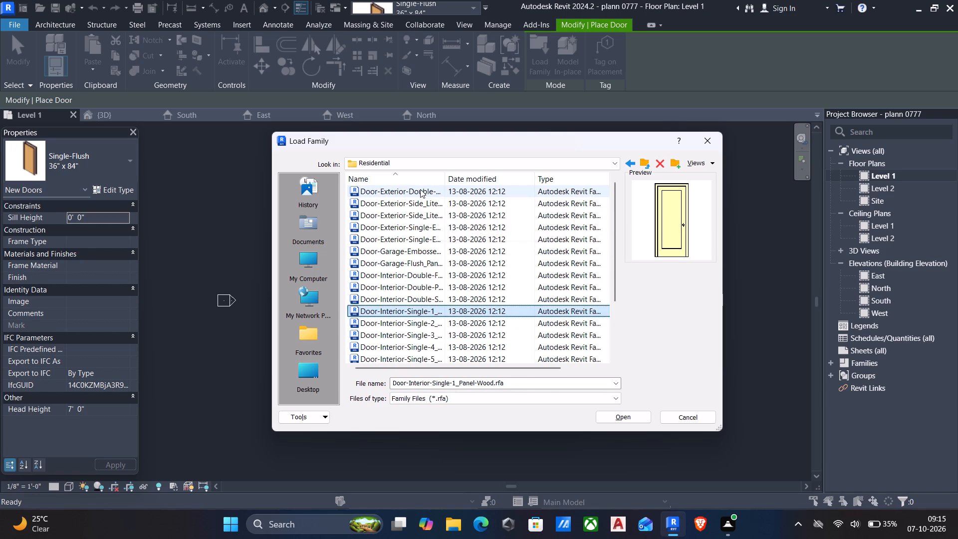
pyautogui.press('Down')
pyautogui.press('Down')
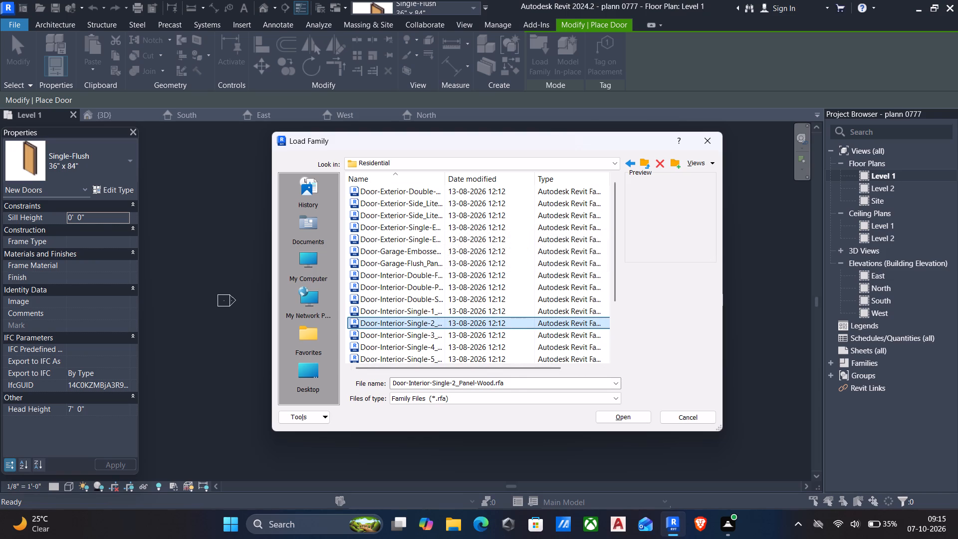
pyautogui.press('Down')
pyautogui.press('Down')
pyautogui.press('Down')
pyautogui.press('Down')
pyautogui.press('Down')
pyautogui.press('Up')
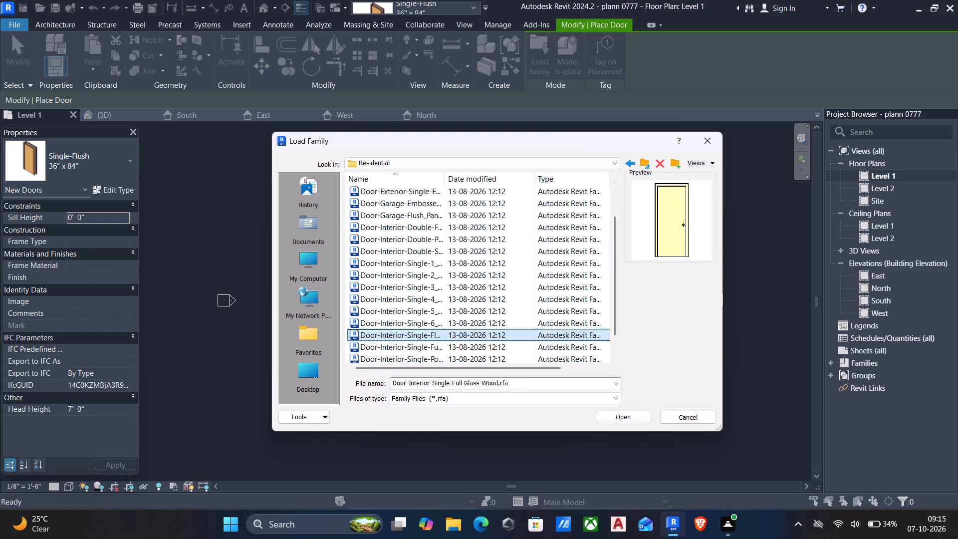
pyautogui.press('Down')
pyautogui.press('Down')
pyautogui.press('Down')
pyautogui.press('Down')
pyautogui.press('Down')
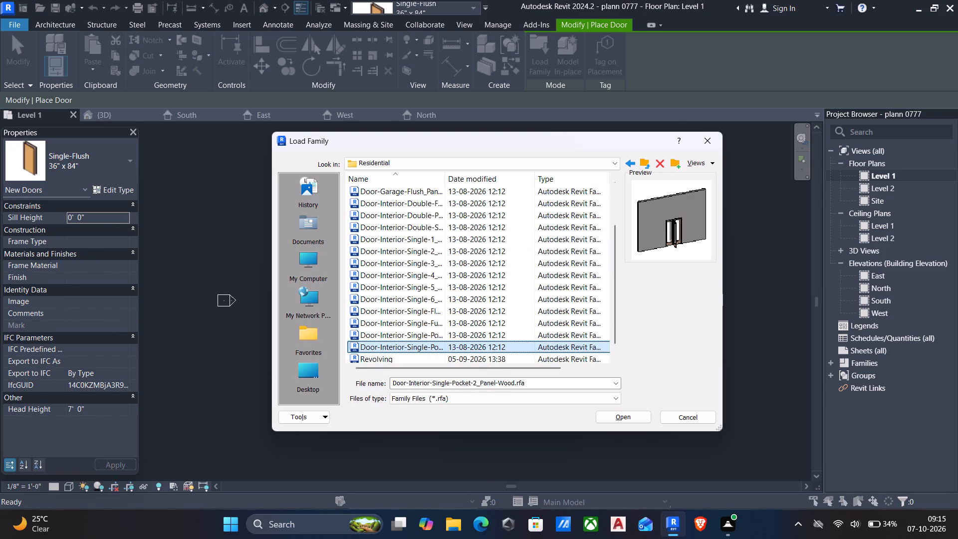
pyautogui.press('Up')
pyautogui.press('Up')
pyautogui.press('Up')
pyautogui.press('Up')
pyautogui.press('Up')
pyautogui.press('Up')
pyautogui.press('Up')
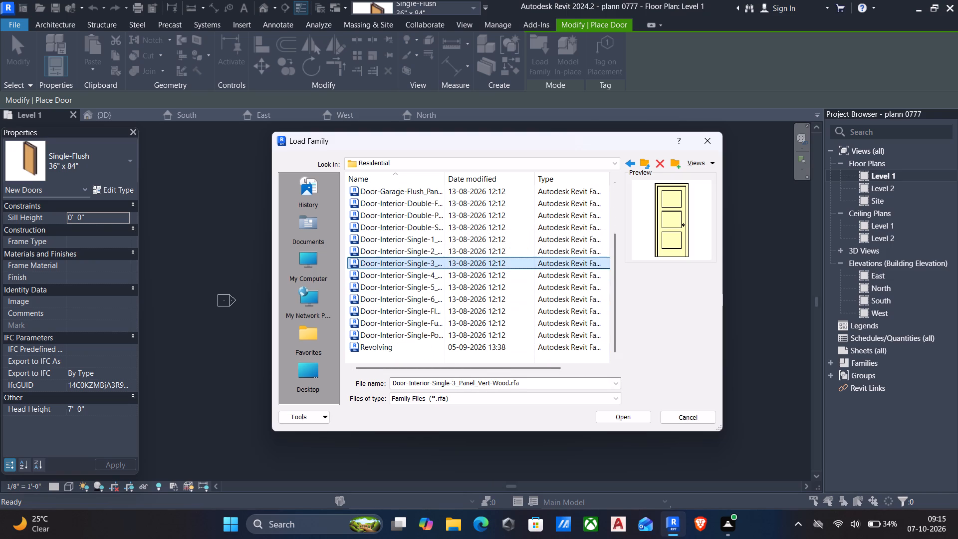
pyautogui.press('Up')
pyautogui.press('Up')
pyautogui.press('Up')
pyautogui.press('Up')
pyautogui.press('Up')
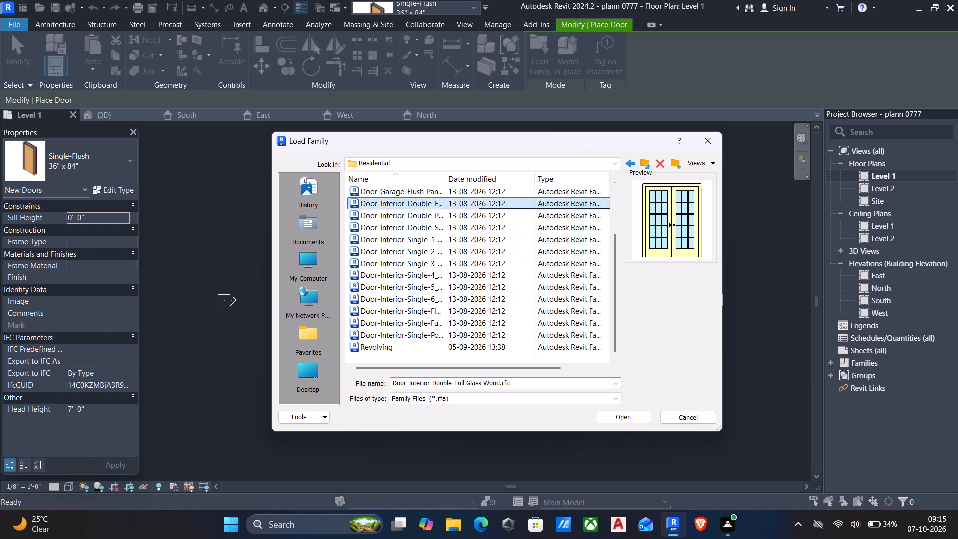
pyautogui.press('Up')
pyautogui.press('Up')
pyautogui.press('Up')
pyautogui.press('Up')
pyautogui.press('Up')
pyautogui.press('Up')
pyautogui.press('Up')
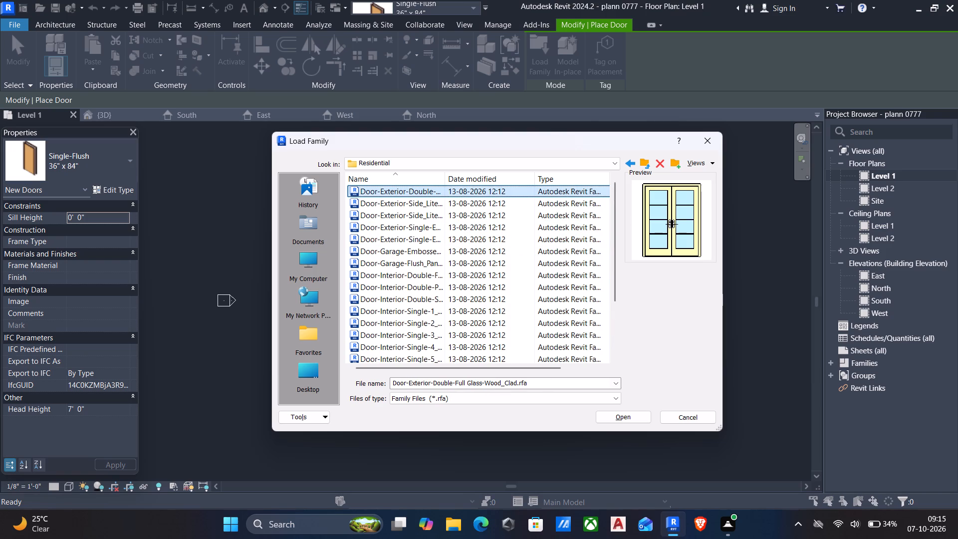
pyautogui.press('Up')
# Load the Door-Interior-Single-1_Panel-Wood family with its 32" x 84" type.
pyautogui.press('Down')
pyautogui.press('Down')
pyautogui.press('Down')
pyautogui.press('Down')
pyautogui.press('Down')
pyautogui.press('Down')
pyautogui.press('Down')
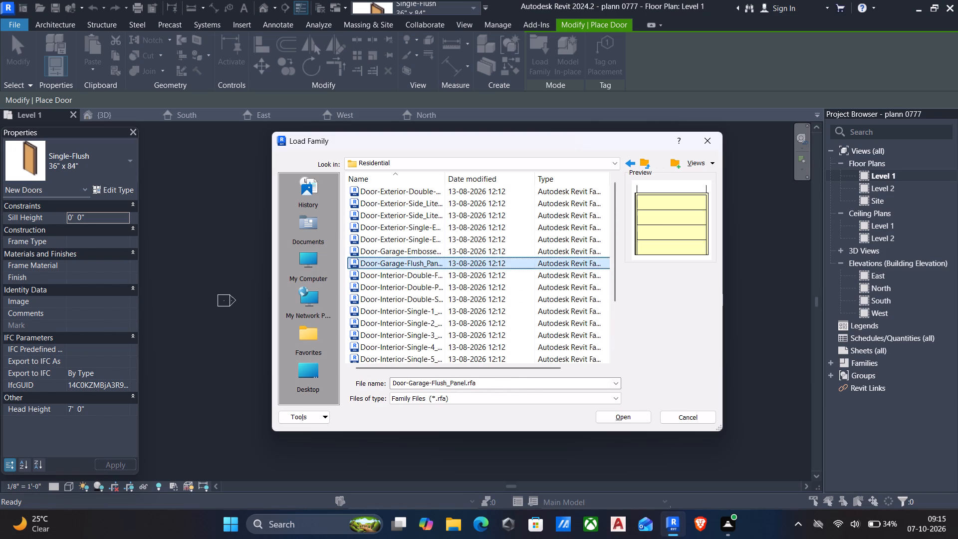
pyautogui.press('Down')
pyautogui.press('Down')
pyautogui.press('Down')
pyautogui.press('Down')
pyautogui.press('Up')
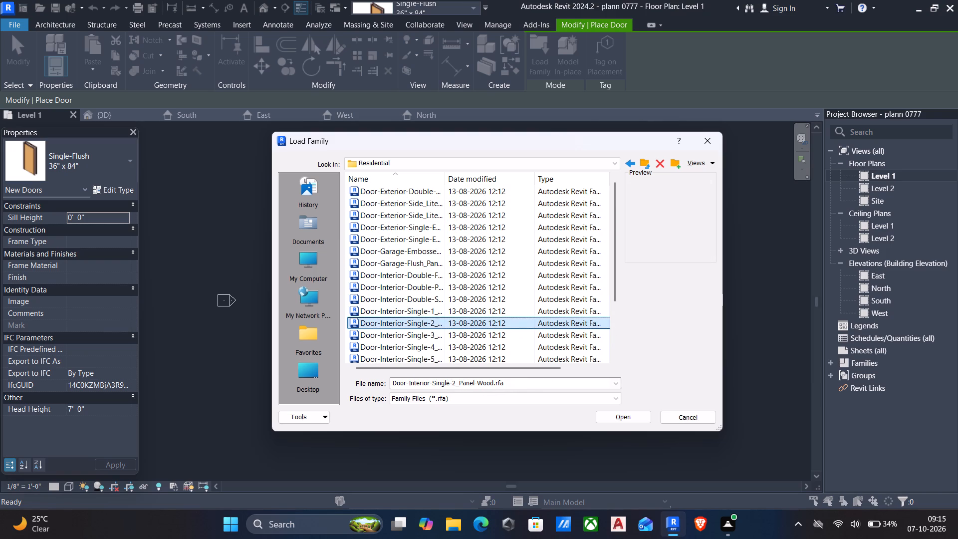
pyautogui.click(626, 417)
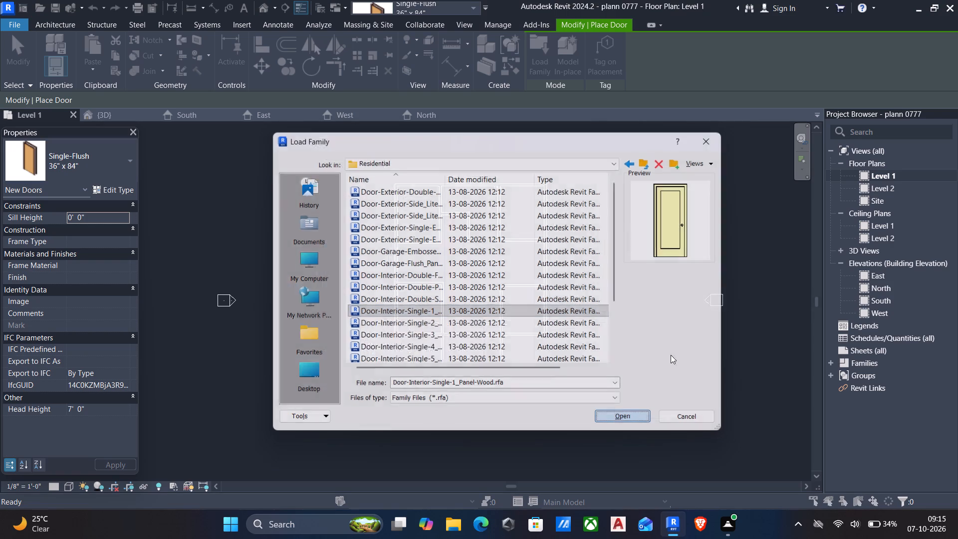
pyautogui.scroll(-6, 435, 258)
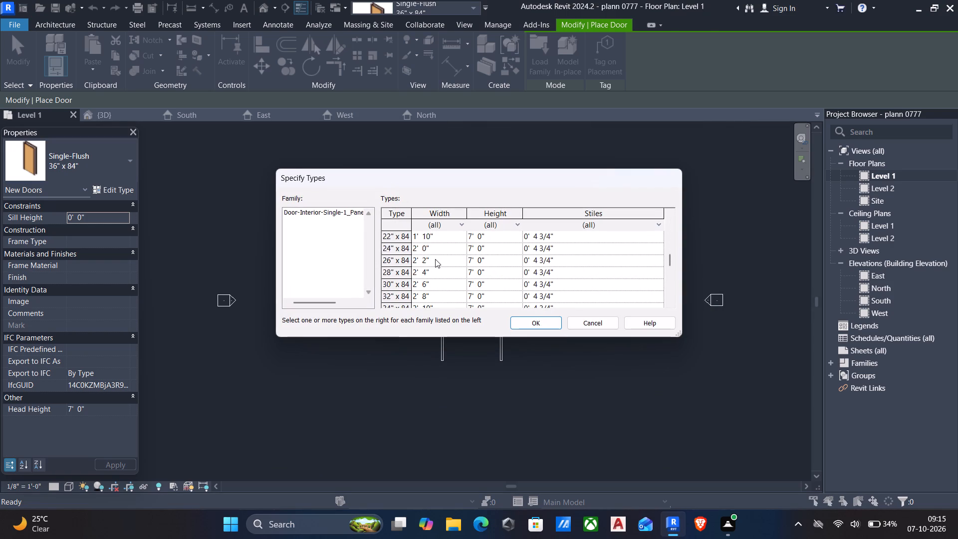
pyautogui.scroll(-6, 435, 259)
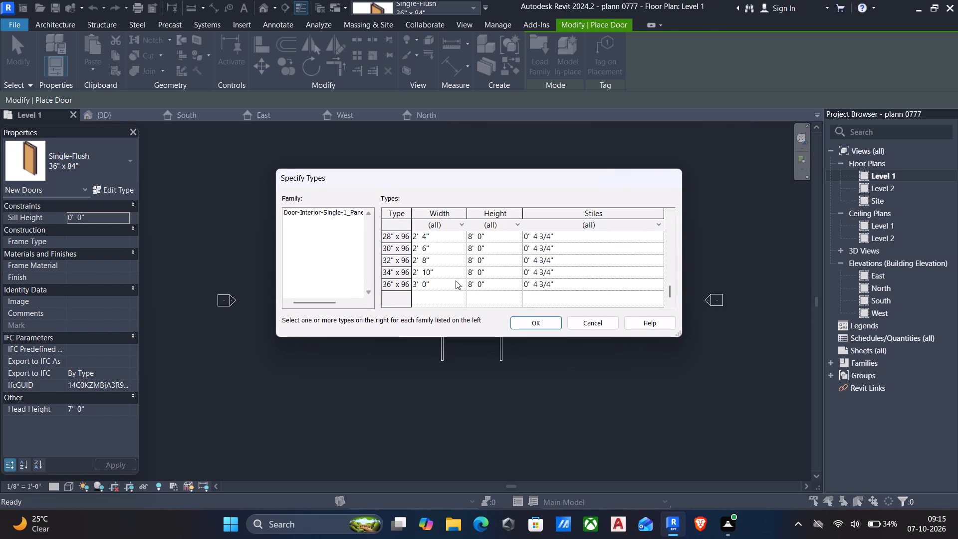
pyautogui.scroll(4, 477, 288)
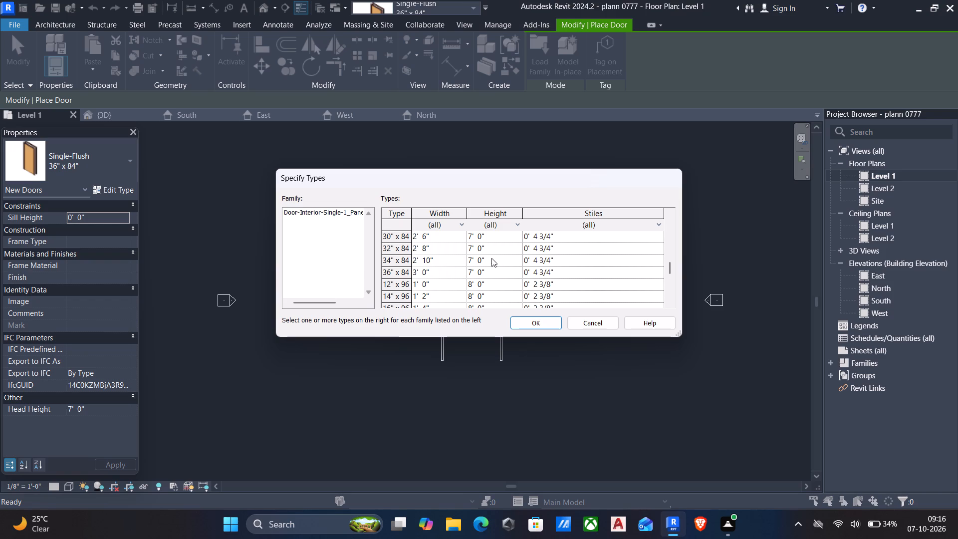
pyautogui.click(478, 249)
pyautogui.click(555, 320)
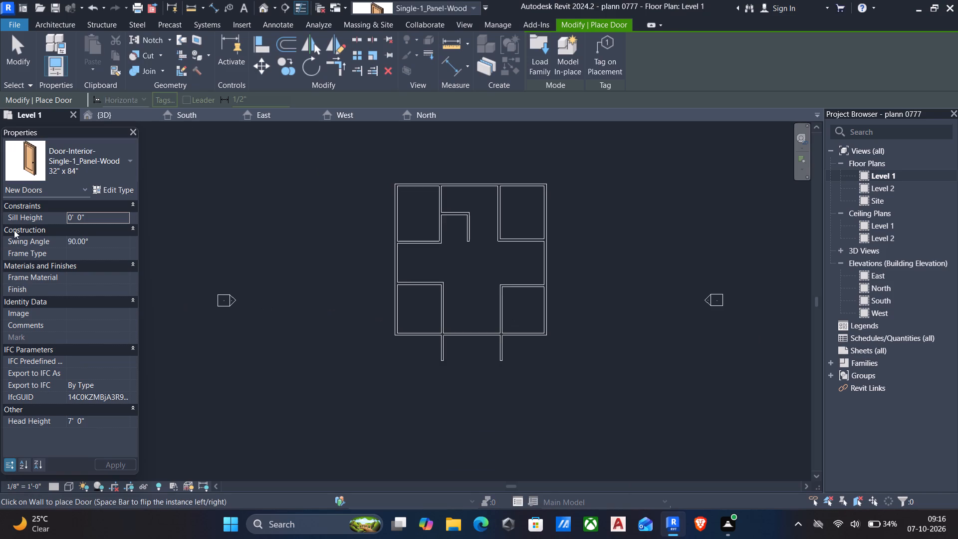
# Duplicate the 32" x 84" interior door type as 3'6" x 7' and set its width to 3'6".
pyautogui.click(107, 188)
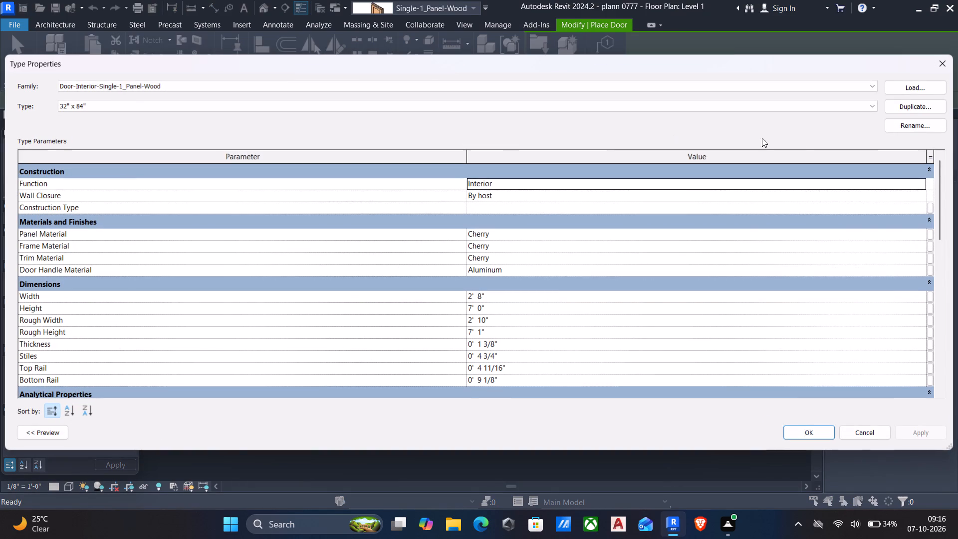
pyautogui.click(902, 105)
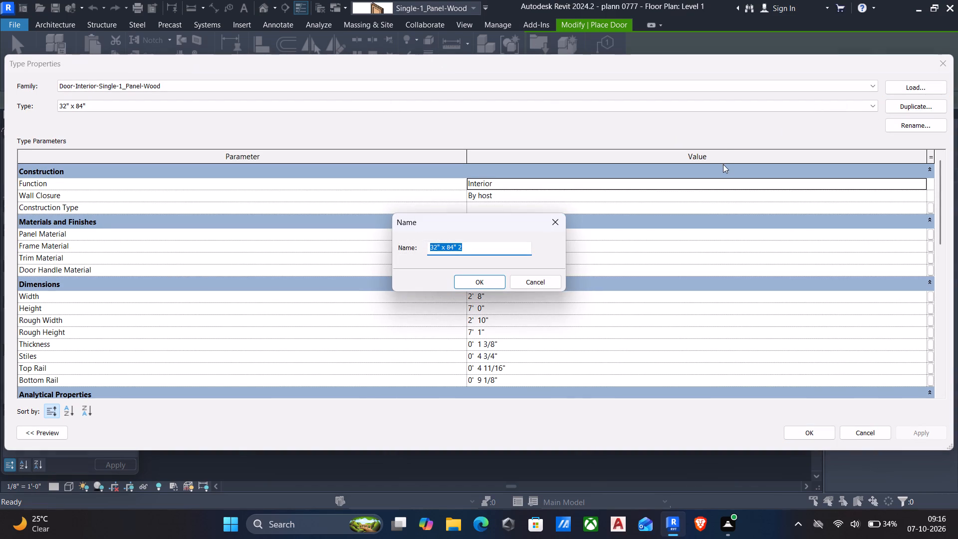
pyautogui.press('BackSpace')
pyautogui.write('3\'6" x 7\'')
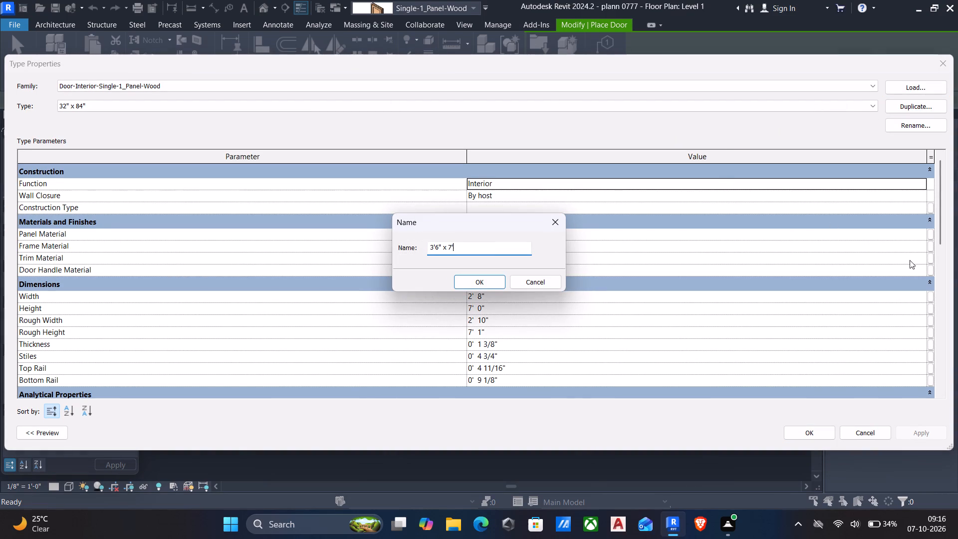
pyautogui.click(488, 281)
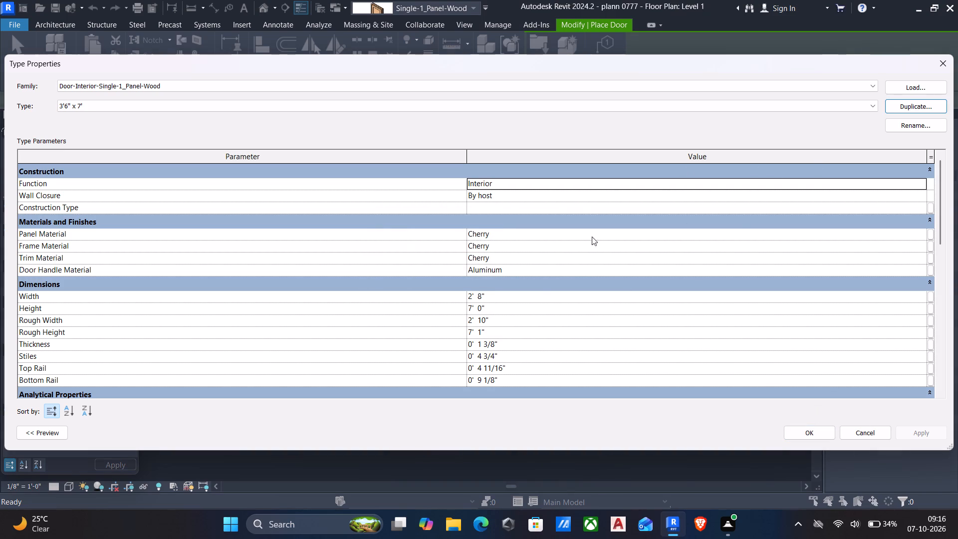
pyautogui.click(539, 299)
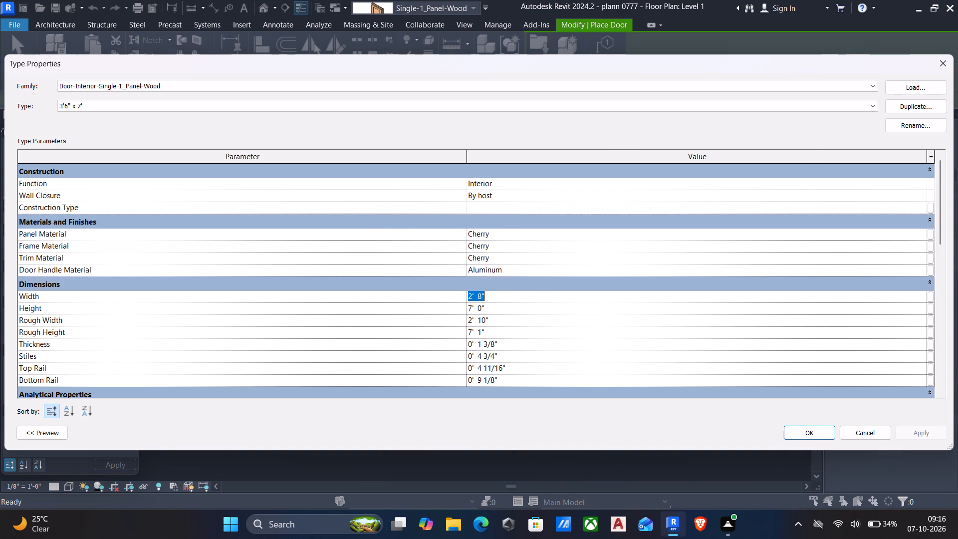
pyautogui.write('3\'6"')
pyautogui.press('Return')
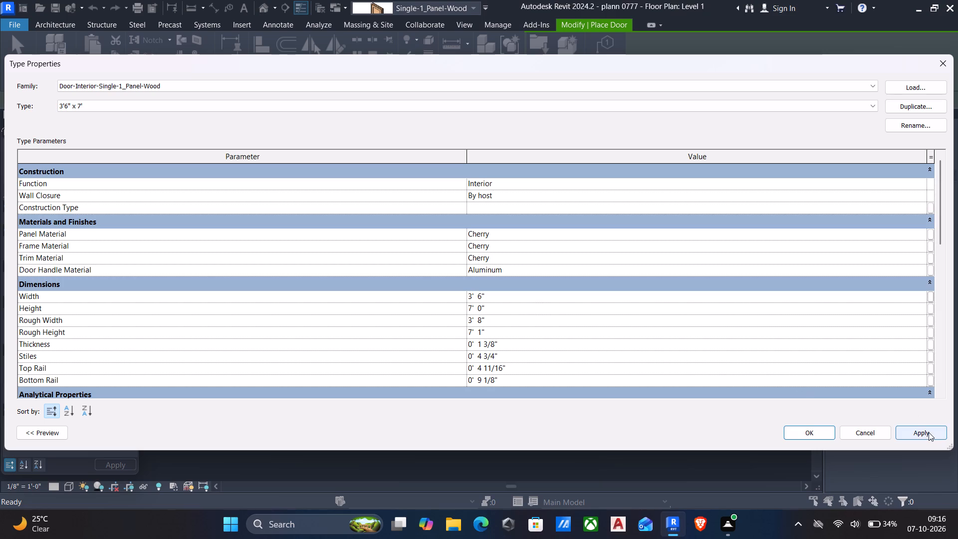
pyautogui.click(929, 432)
pyautogui.click(828, 432)
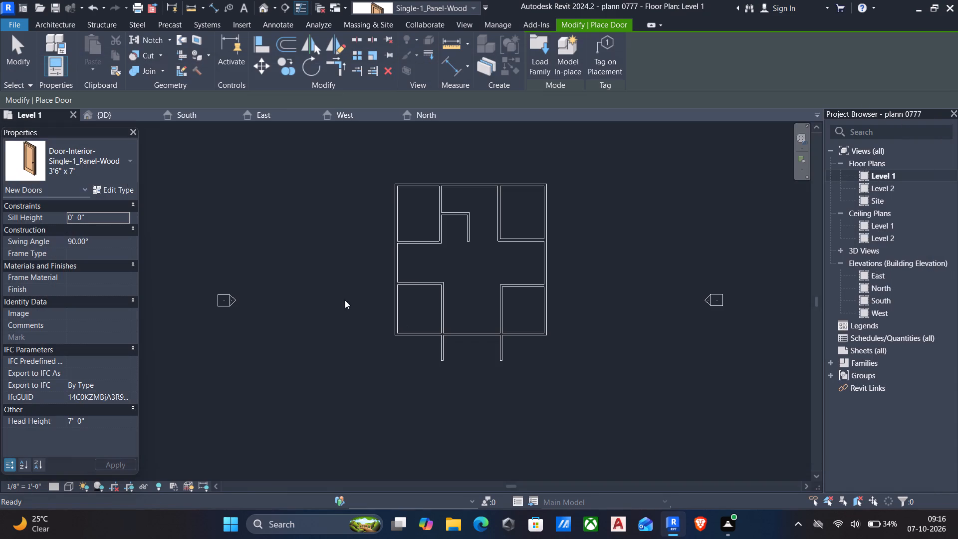
# Place the 3'6" x 7' door, swinging inward, at the middle of the front wall, 23'-2" from each side wall.
pyautogui.scroll(5, 481, 341)
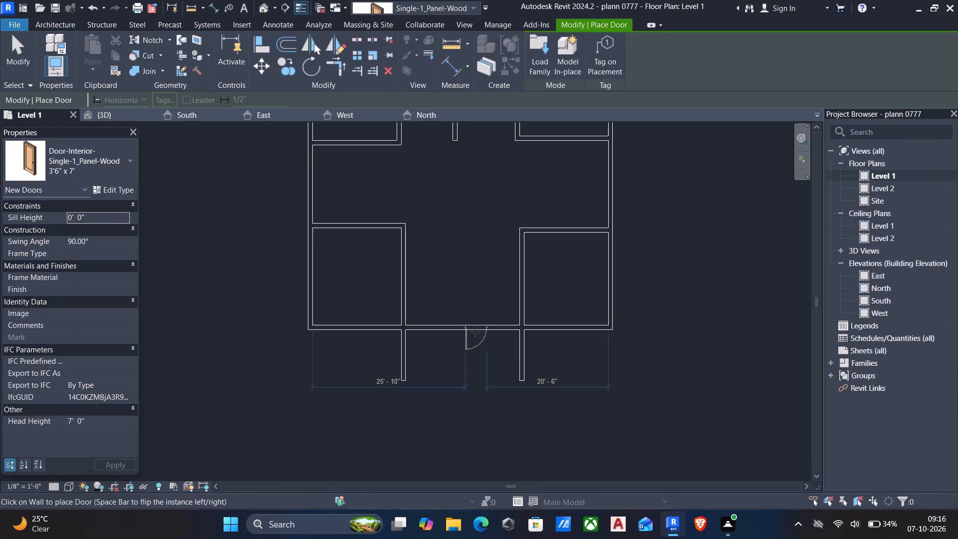
pyautogui.scroll(2, 474, 329)
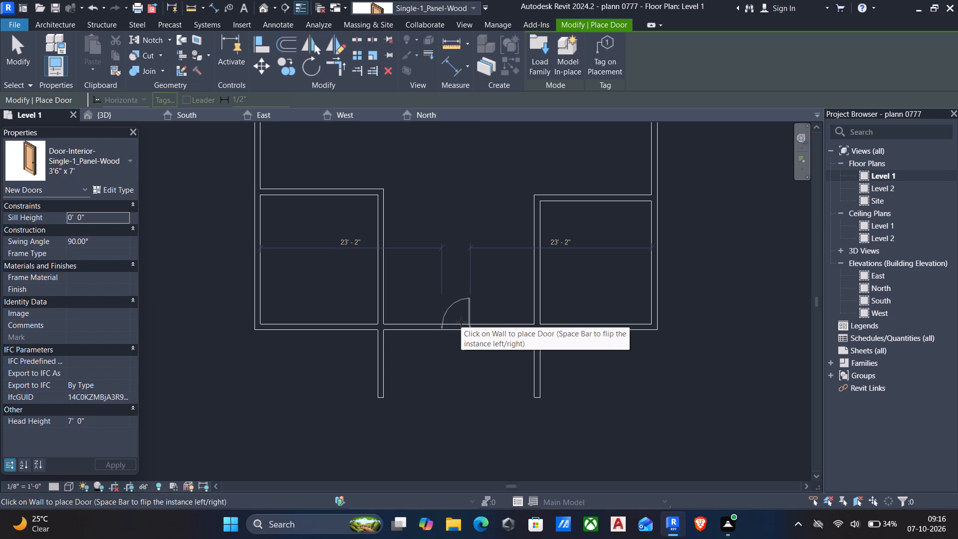
pyautogui.click(461, 322)
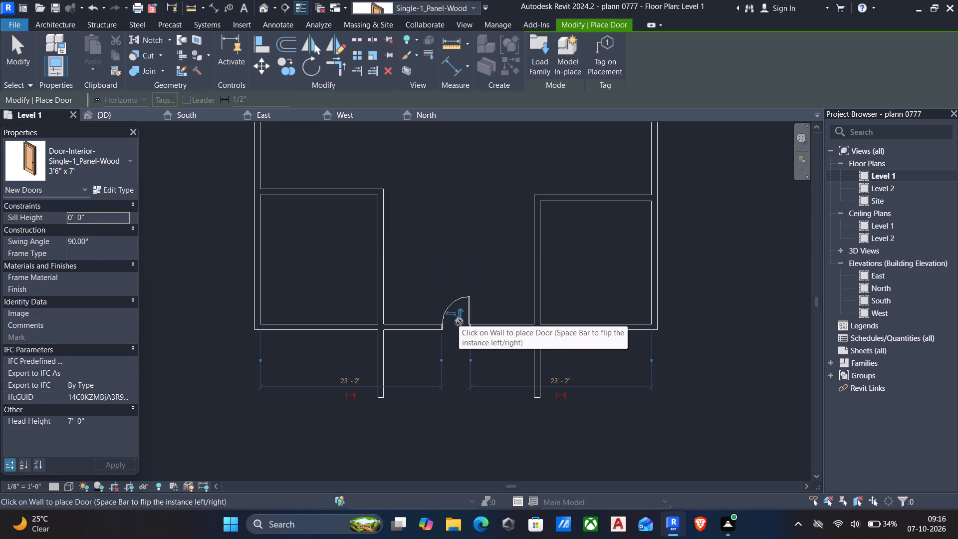
pyautogui.press('Escape')
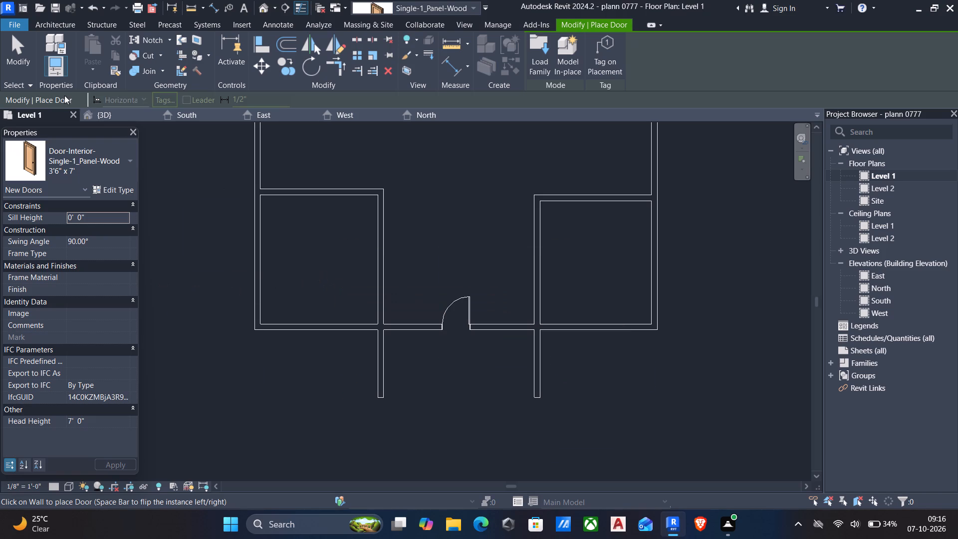
pyautogui.press('Escape')
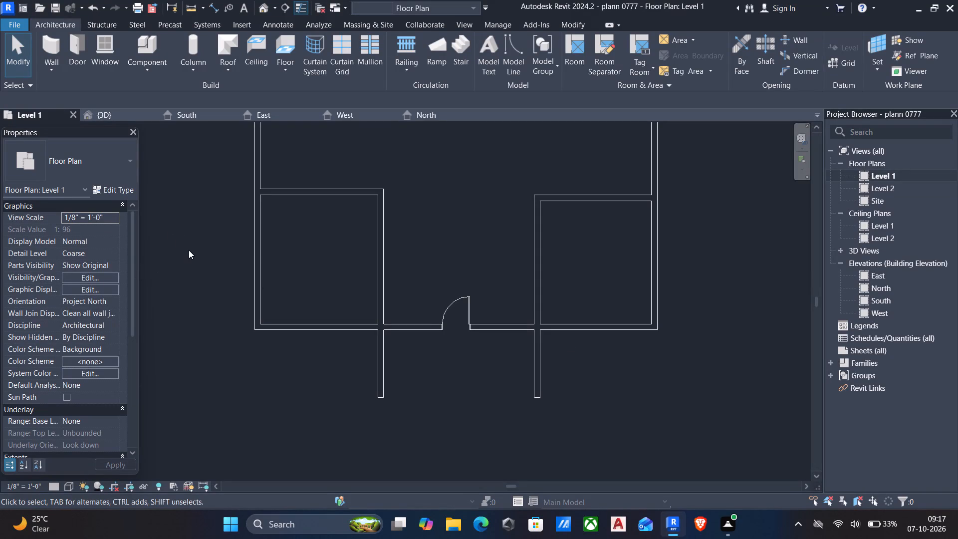
# Draw a 5' long Curtain Wall 1 inside the front wall, between the door and the west projecting wall.
pyautogui.write('wa')
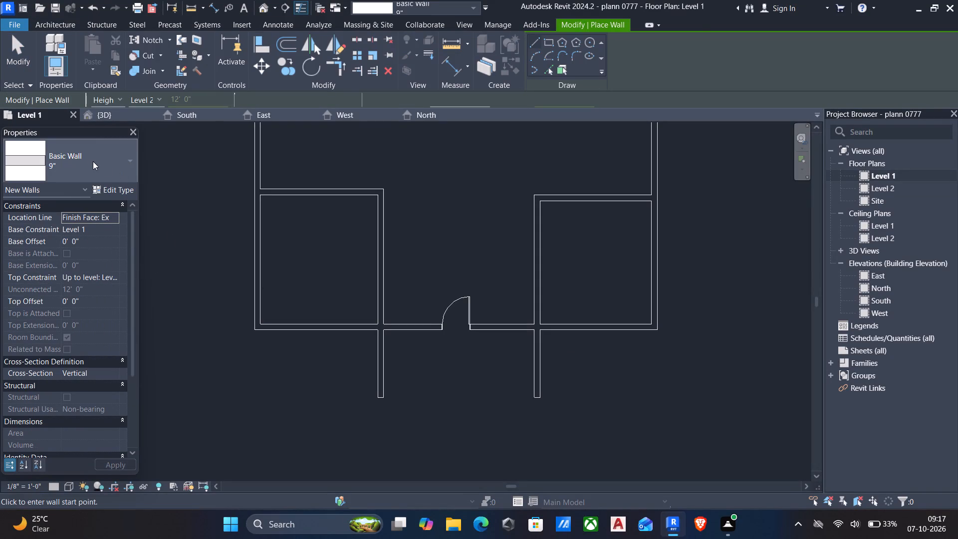
pyautogui.click(90, 160)
pyautogui.scroll(-11, 85, 271)
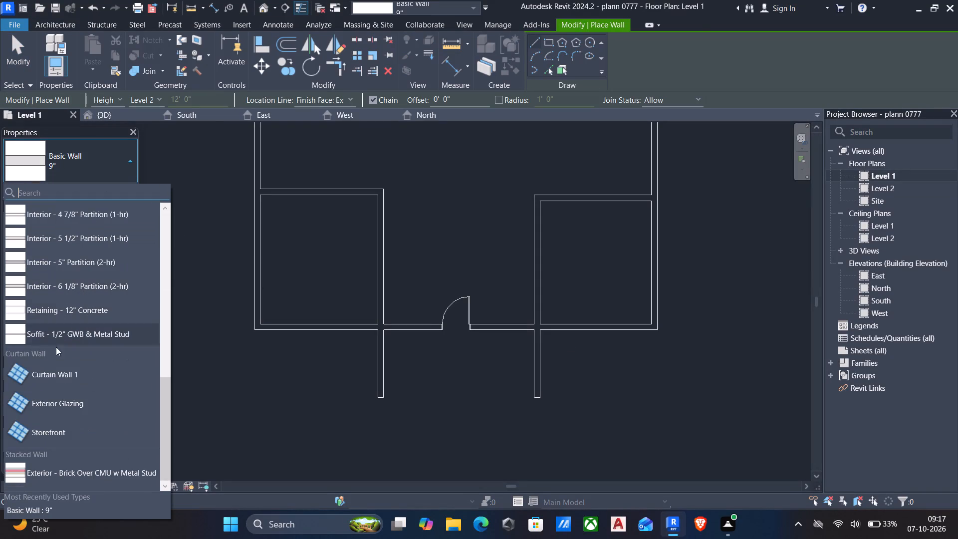
pyautogui.click(51, 376)
pyautogui.scroll(6, 421, 333)
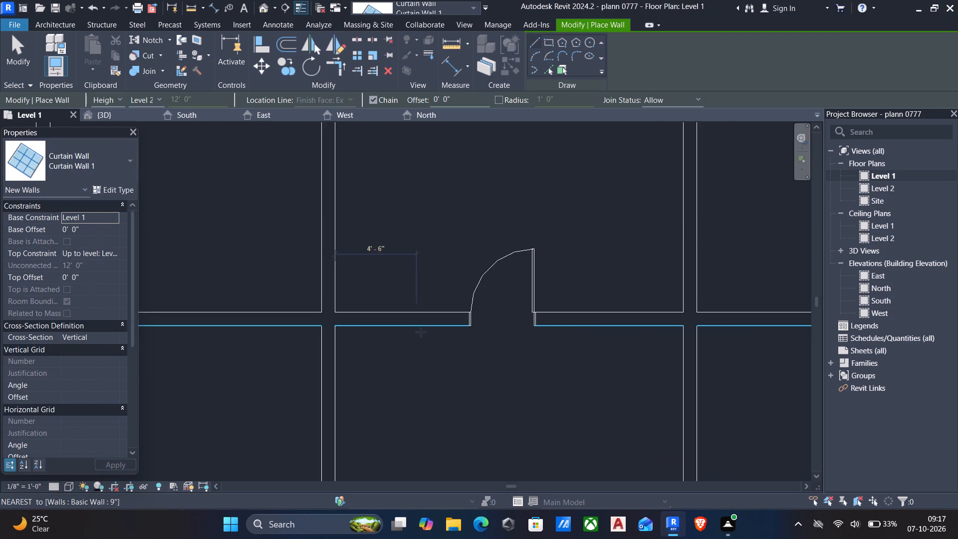
pyautogui.scroll(6, 420, 330)
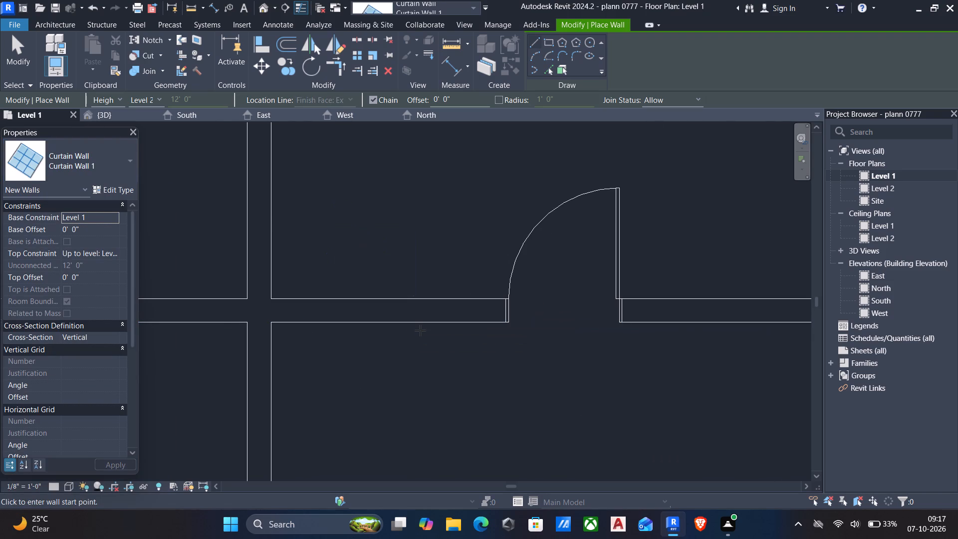
pyautogui.scroll(1, 420, 330)
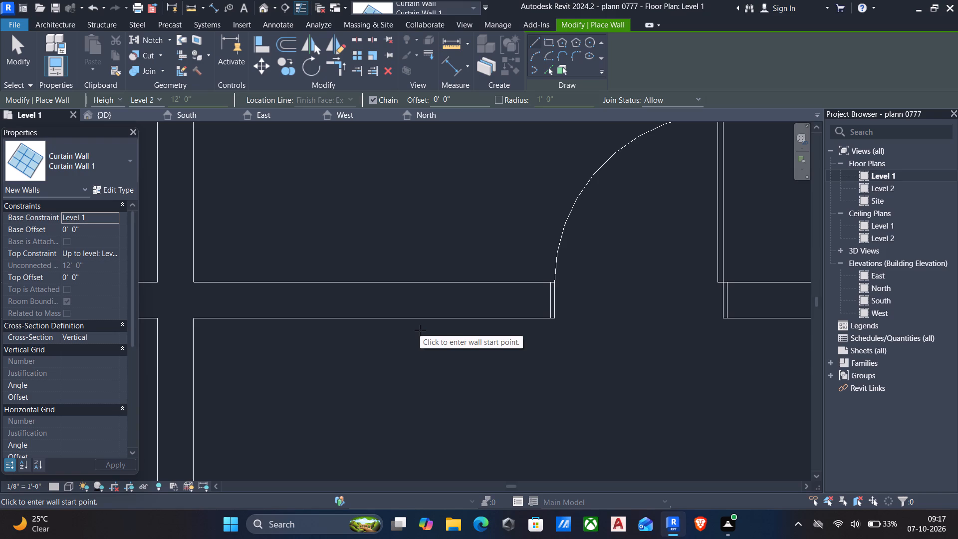
pyautogui.scroll(-1, 419, 329)
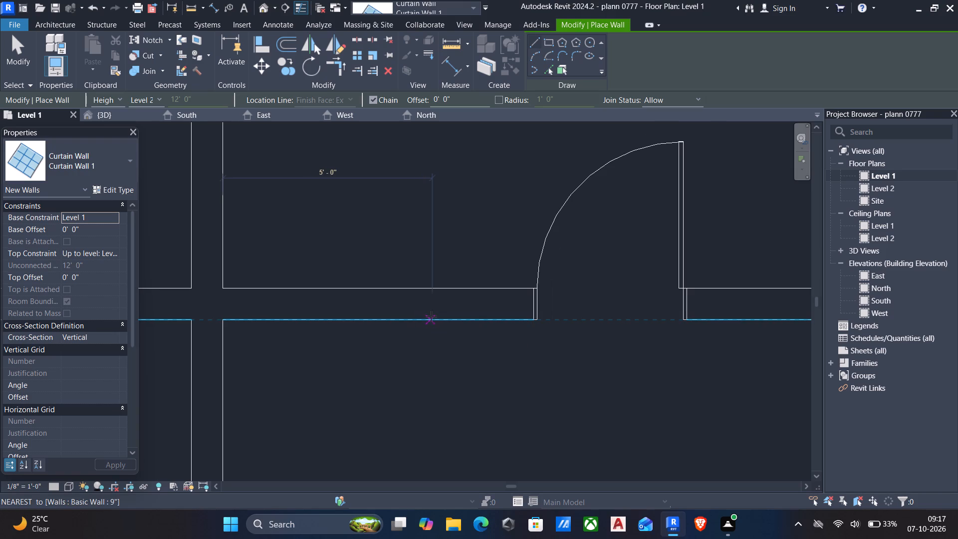
pyautogui.click(451, 309)
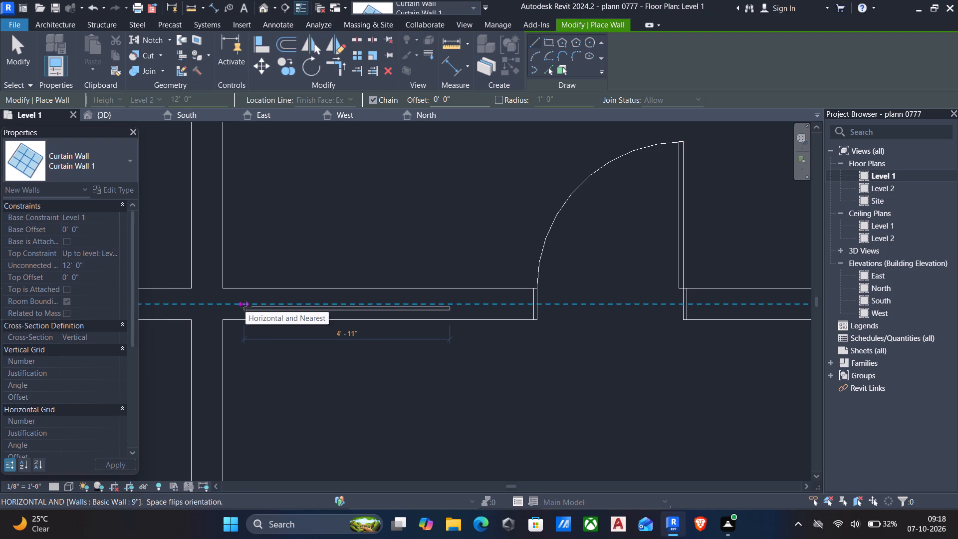
pyautogui.write("5'")
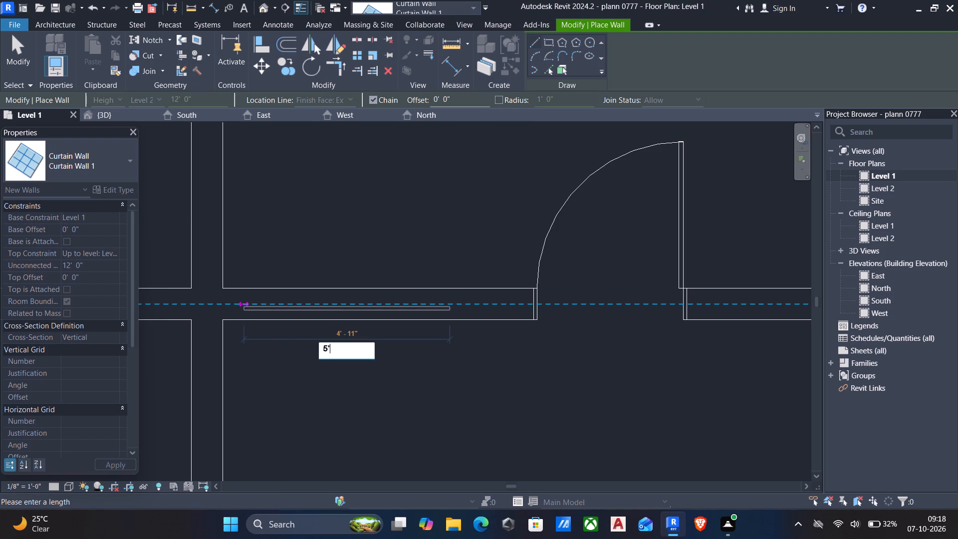
pyautogui.press('Return')
pyautogui.press('Escape')
pyautogui.press('Escape')
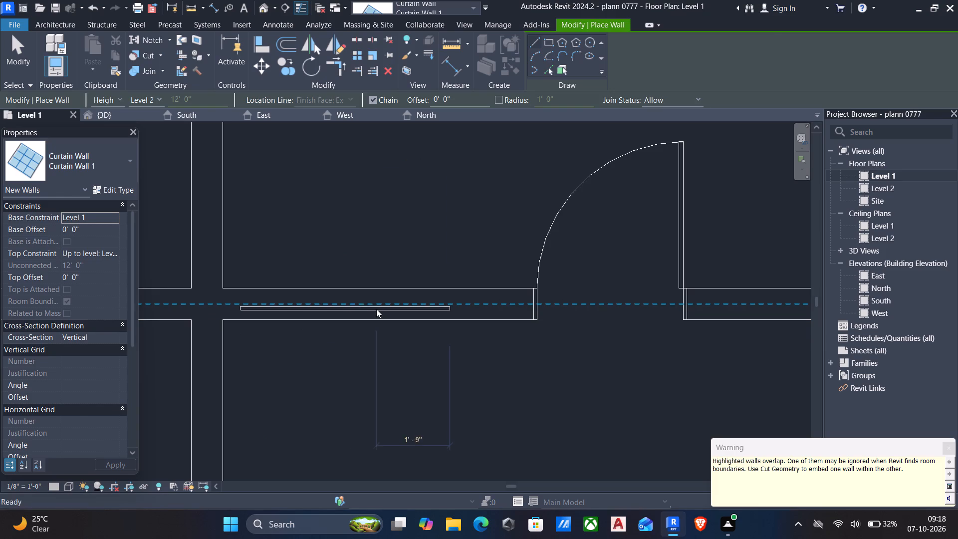
# Nudge the curtain wall east along the front wall until it sits 8" from the west cross wall.
pyautogui.click(377, 309)
pyautogui.press('Down')
pyautogui.press('Down')
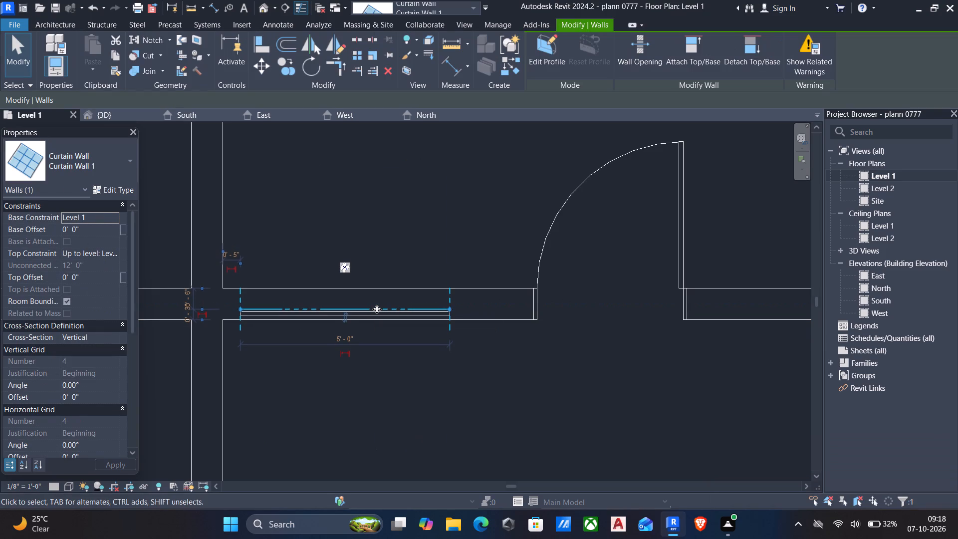
pyautogui.press('Up')
pyautogui.press('Up')
pyautogui.press('Right')
pyautogui.press('Right')
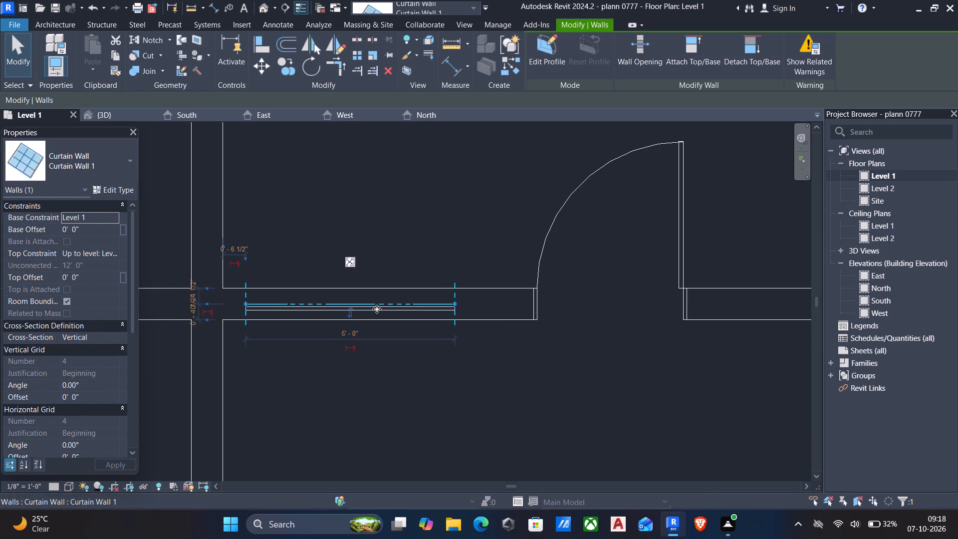
pyautogui.press('Right')
pyautogui.press('Right')
pyautogui.press('Escape')
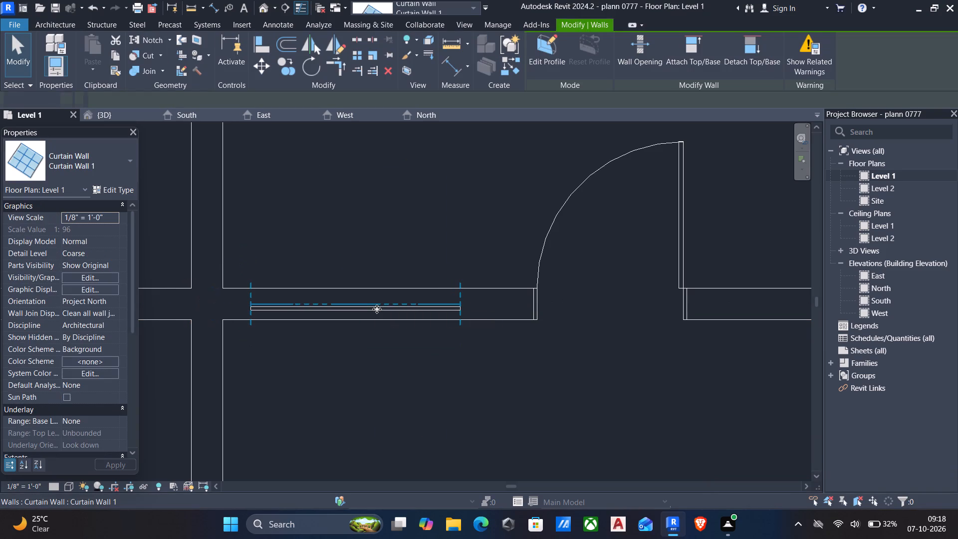
# Create a similar 5' long curtain wall inside the front wall on the east side of the door.
pyautogui.click(377, 309)
pyautogui.write('cs')
pyautogui.scroll(-2, 377, 310)
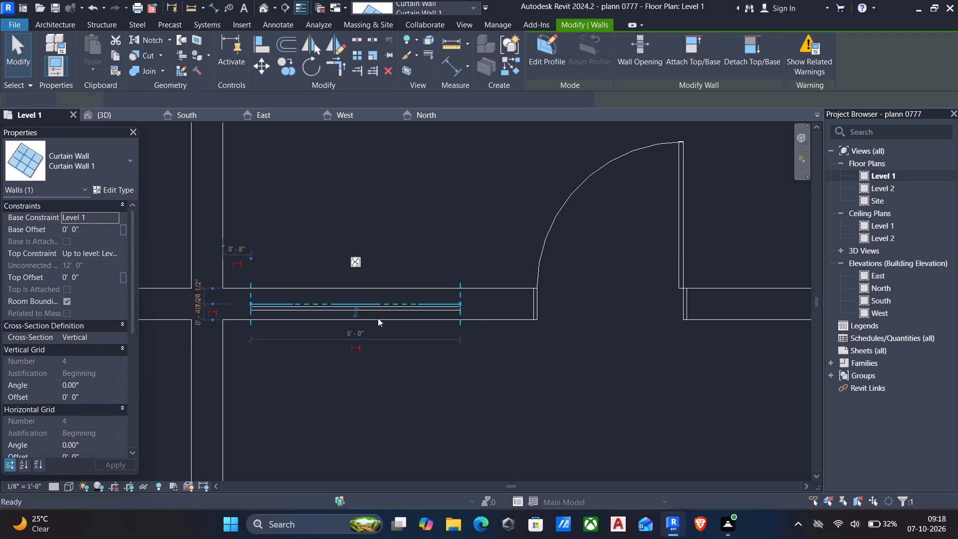
pyautogui.scroll(-1, 378, 318)
pyautogui.scroll(-3, 556, 337)
pyautogui.moveTo(556, 337); pyautogui.dragTo(376, 343, button='middle')
pyautogui.scroll(6, 417, 338)
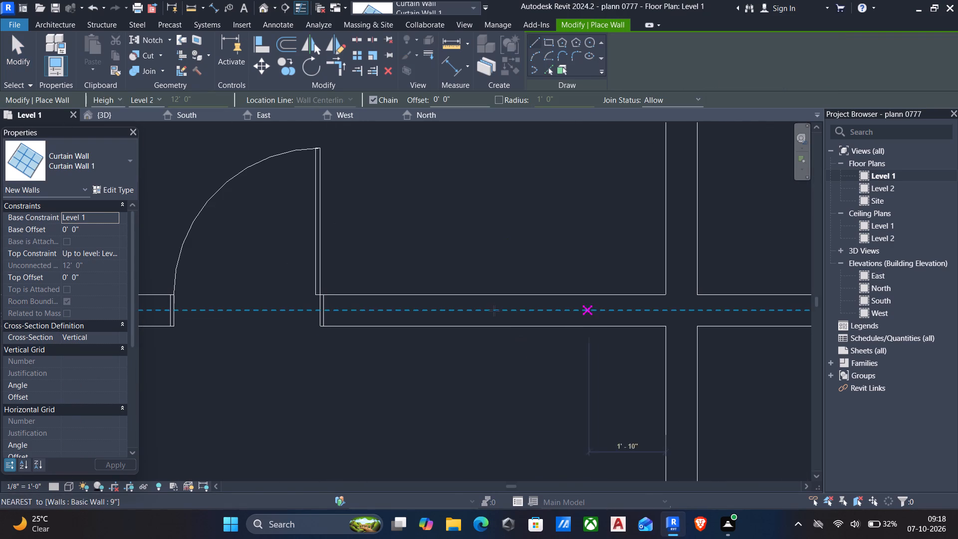
pyautogui.click(390, 312)
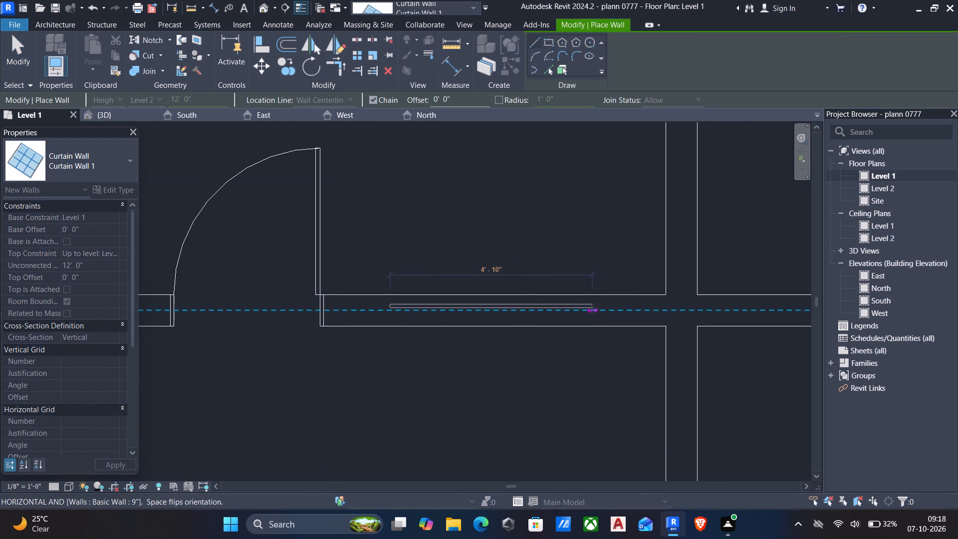
pyautogui.write("5'")
pyautogui.press('Return')
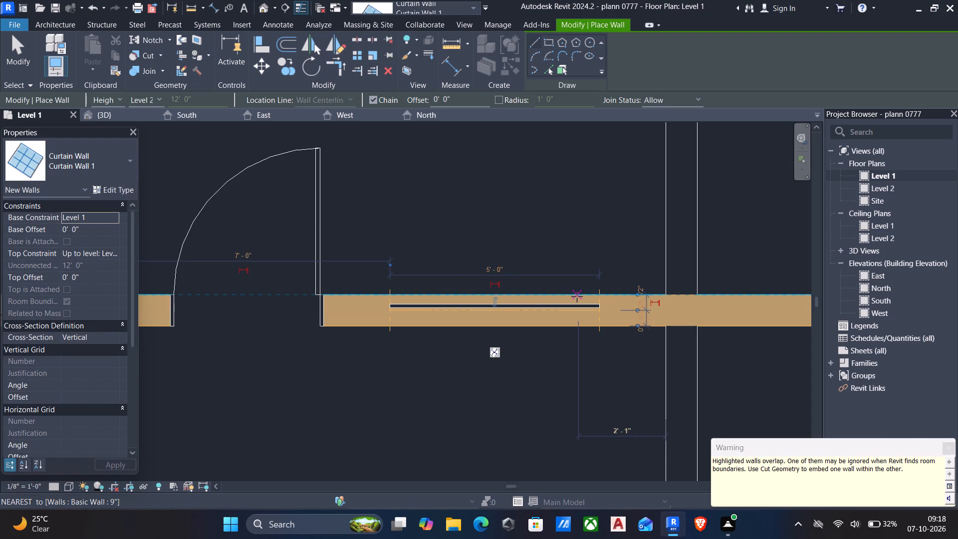
pyautogui.press('Escape')
pyautogui.scroll(-6, 561, 315)
pyautogui.moveTo(557, 320); pyautogui.dragTo(600, 309, button='middle')
pyautogui.press('Escape')
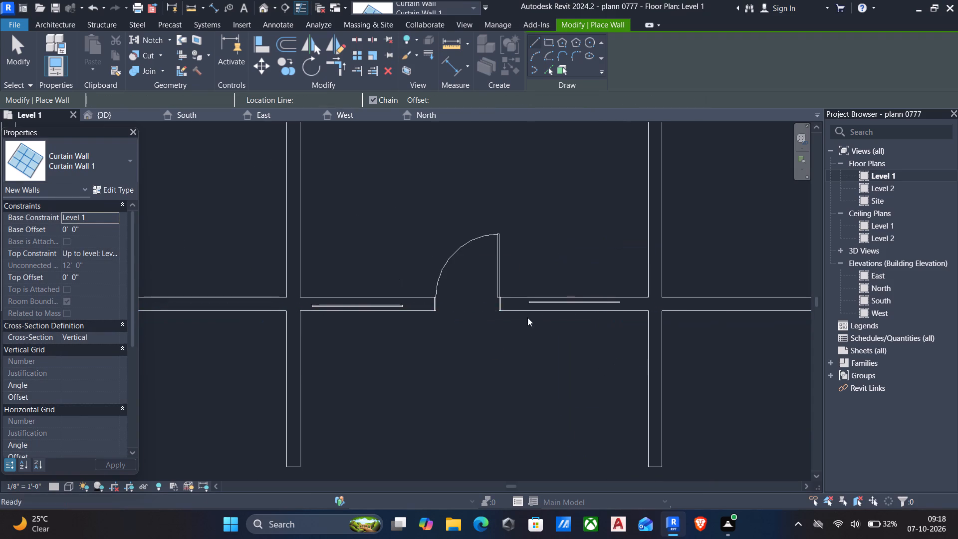
# Measure the gap along the front wall between the door and the near end of the west curtain wall.
pyautogui.scroll(6, 491, 310)
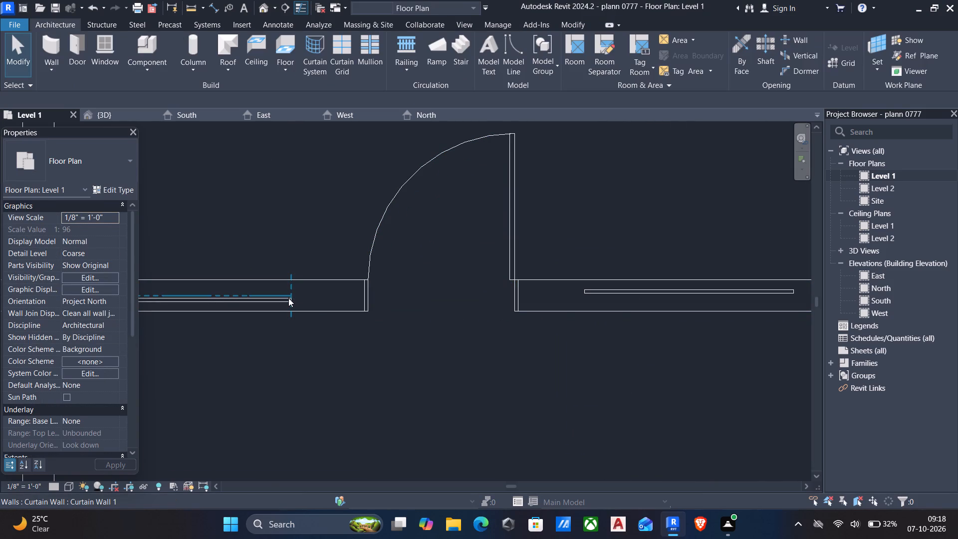
pyautogui.press('d')
pyautogui.press('d')
pyautogui.scroll(5, 359, 313)
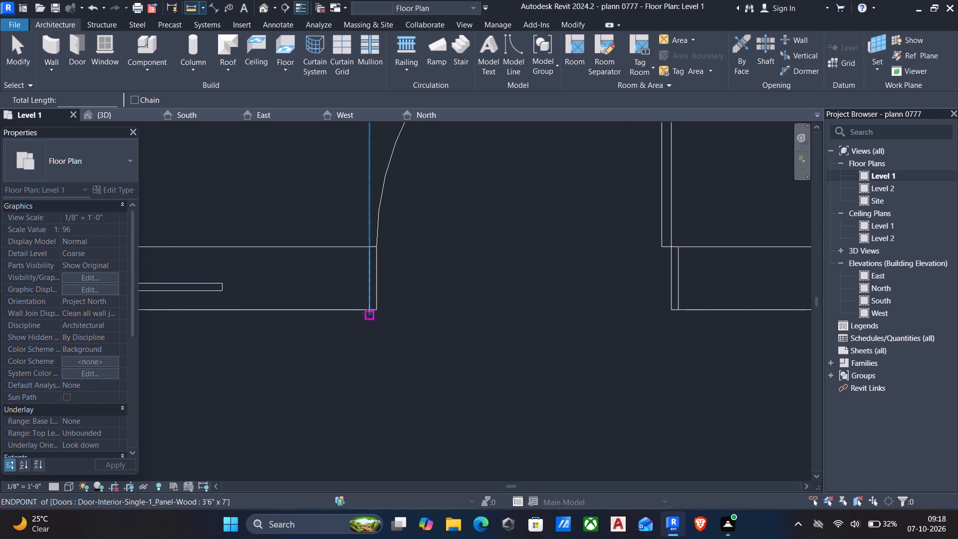
pyautogui.click(377, 309)
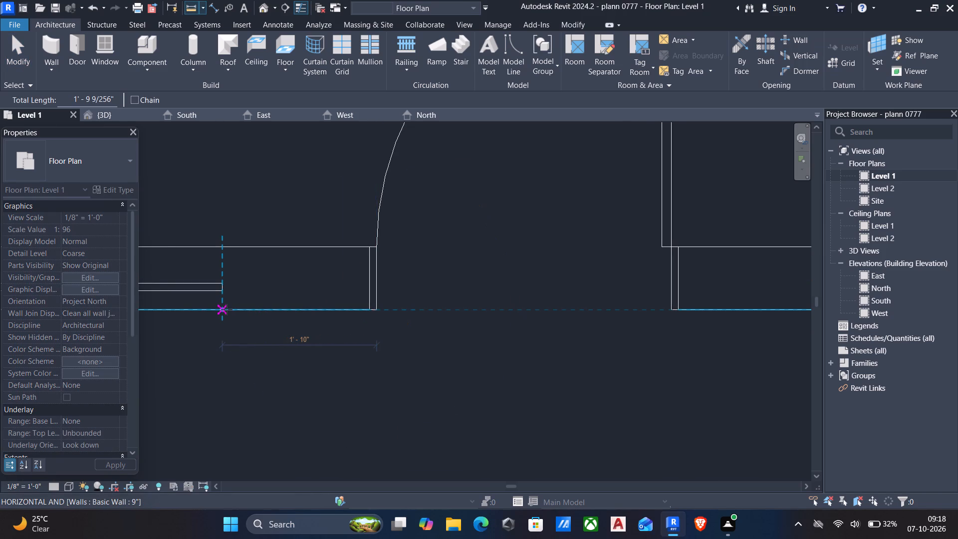
pyautogui.click(227, 309)
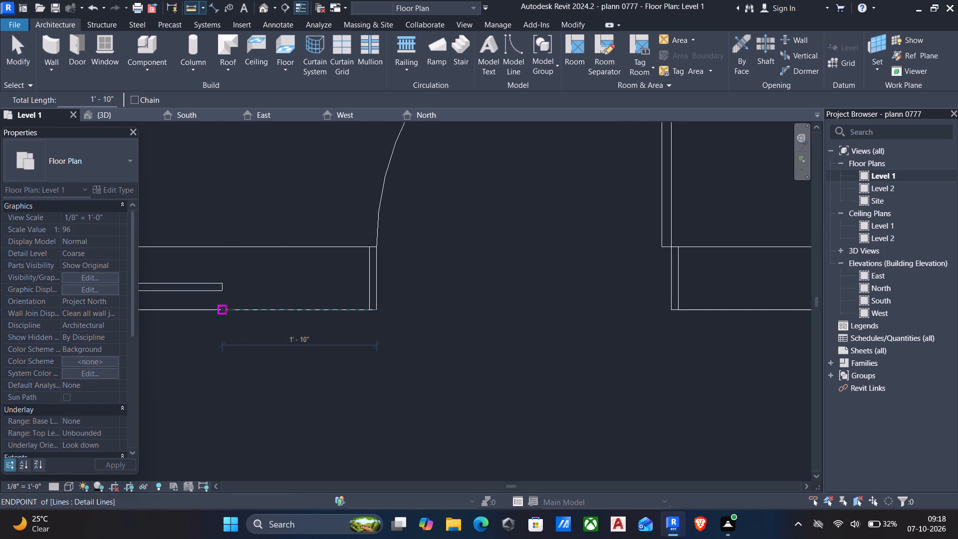
pyautogui.press('Escape')
# Measure the gap along the front wall between the door and the near end of the east curtain wall.
pyautogui.scroll(-4, 544, 324)
pyautogui.moveTo(540, 327); pyautogui.dragTo(527, 332, button='middle')
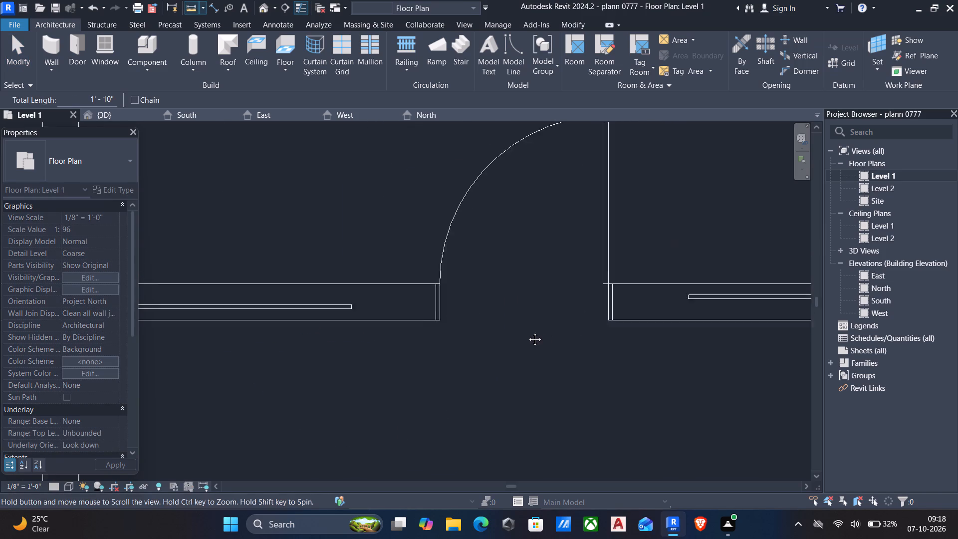
pyautogui.moveTo(527, 332); pyautogui.dragTo(454, 338, button='middle')
pyautogui.scroll(2, 557, 330)
pyautogui.click(525, 328)
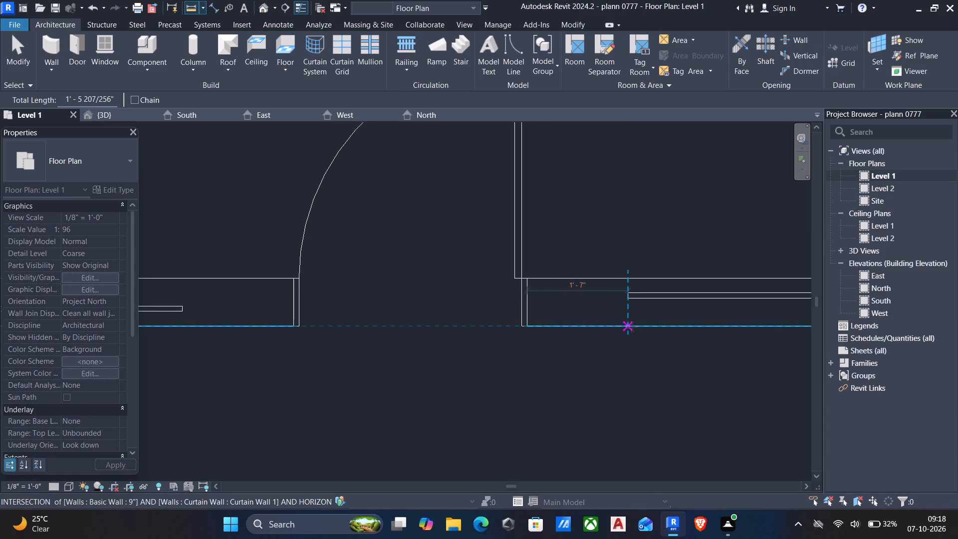
pyautogui.scroll(4, 632, 327)
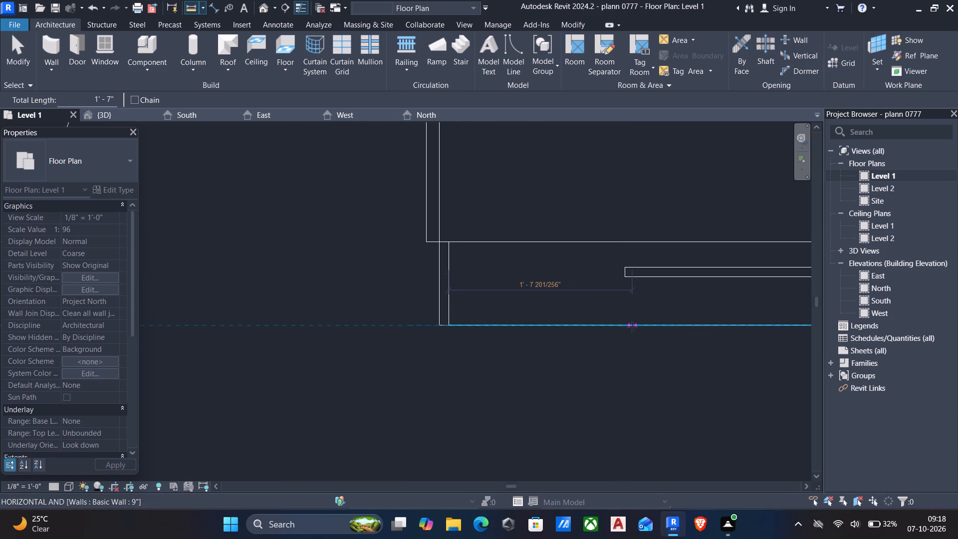
pyautogui.press('Escape')
# Nudge the east curtain wall east along the front wall to 1'-8" from the door, checking the gap by measuring.
pyautogui.click(647, 268)
pyautogui.press('0')
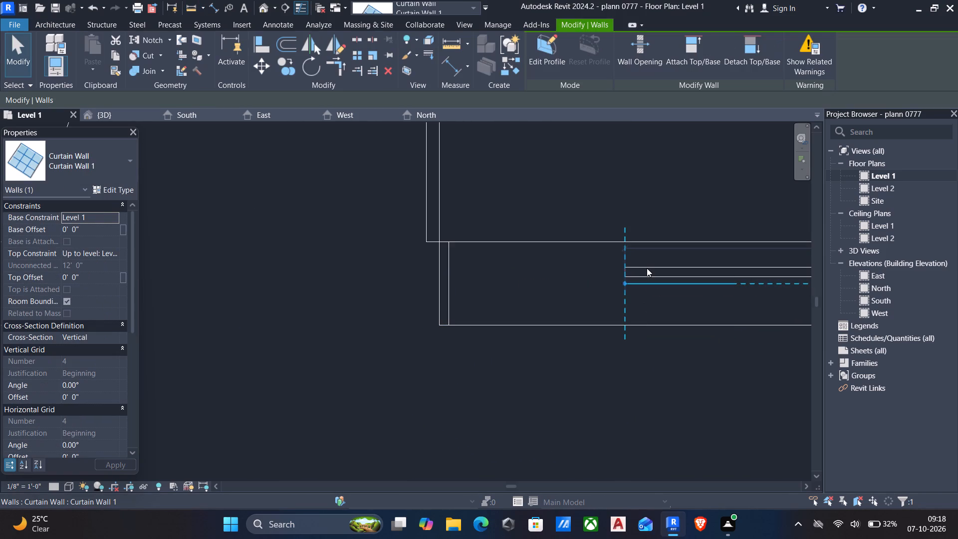
pyautogui.press('Right')
pyautogui.write('dd')
pyautogui.click(449, 326)
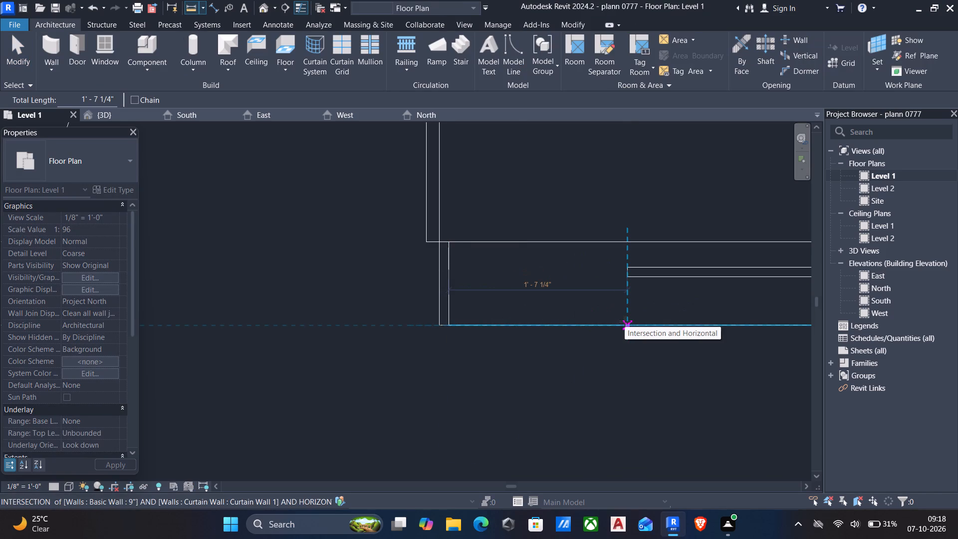
pyautogui.press('Escape')
pyautogui.click(643, 278)
pyautogui.press('Right')
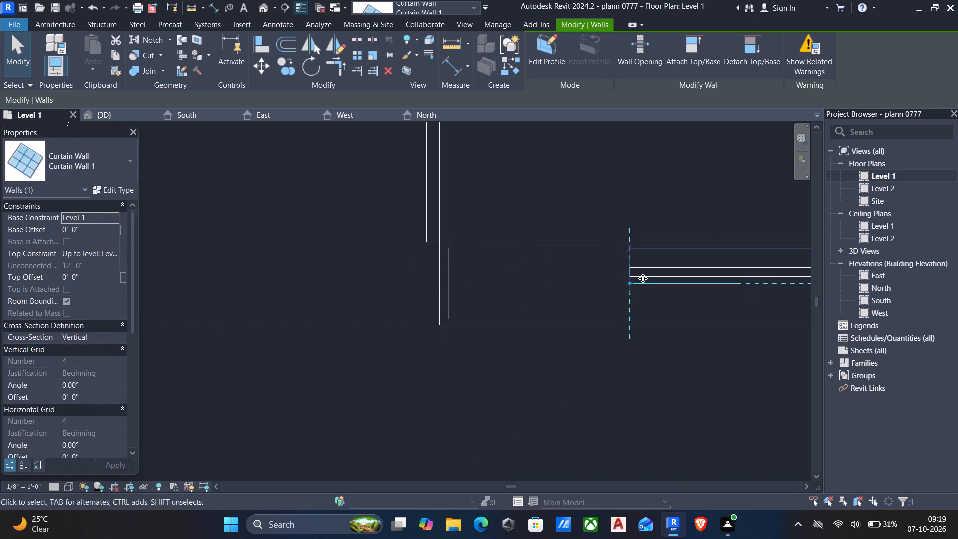
pyautogui.press('Right')
pyautogui.press('Right')
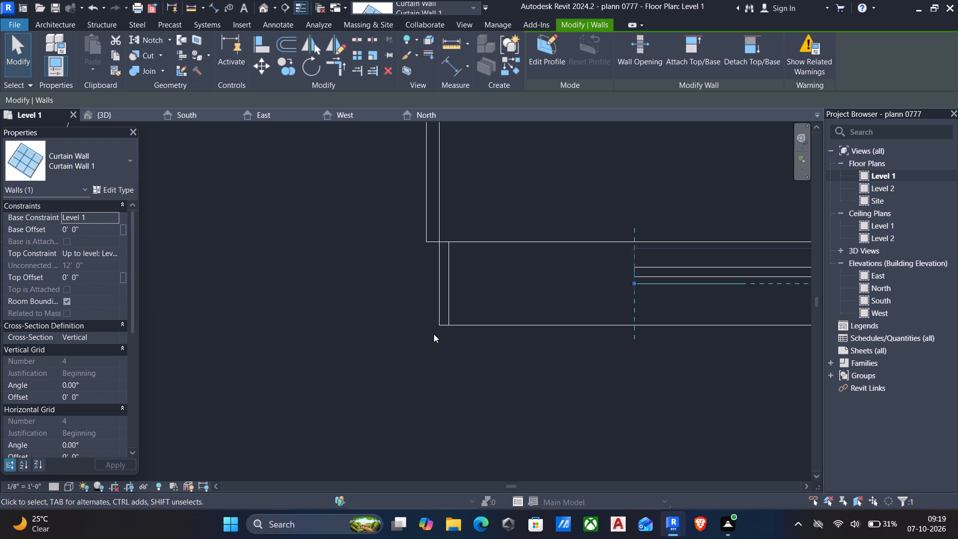
pyautogui.write('dd')
pyautogui.click(446, 325)
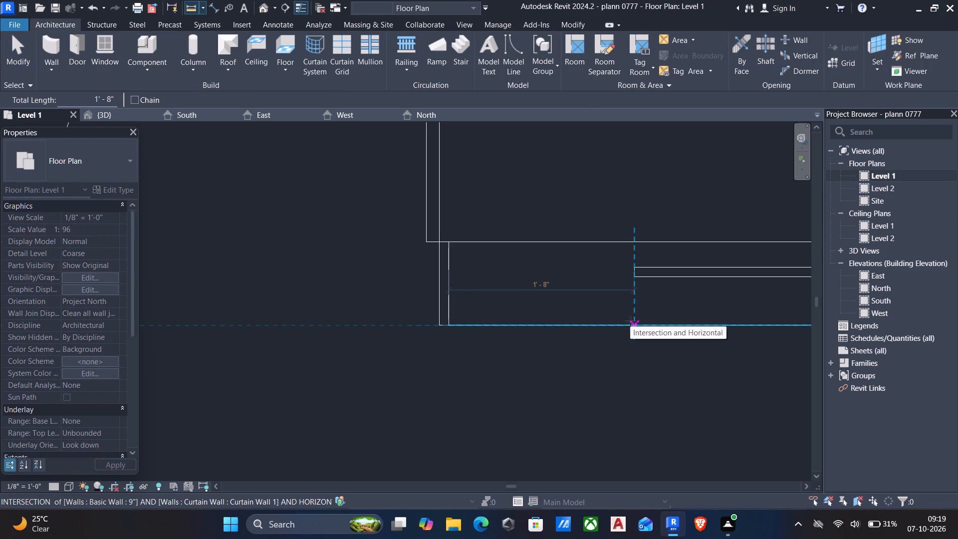
pyautogui.press('Escape')
# Nudge the east curtain wall farther east to 1'-9" from the door and measure the gap again.
pyautogui.scroll(-4, 636, 313)
pyautogui.press('Escape')
pyautogui.click(648, 293)
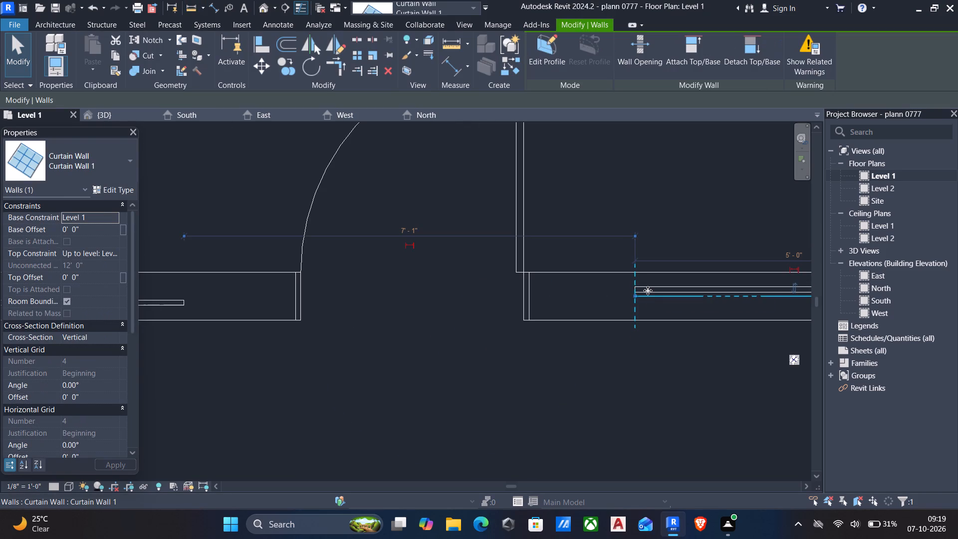
pyautogui.press('Right')
pyautogui.press('Right')
pyautogui.write('dd')
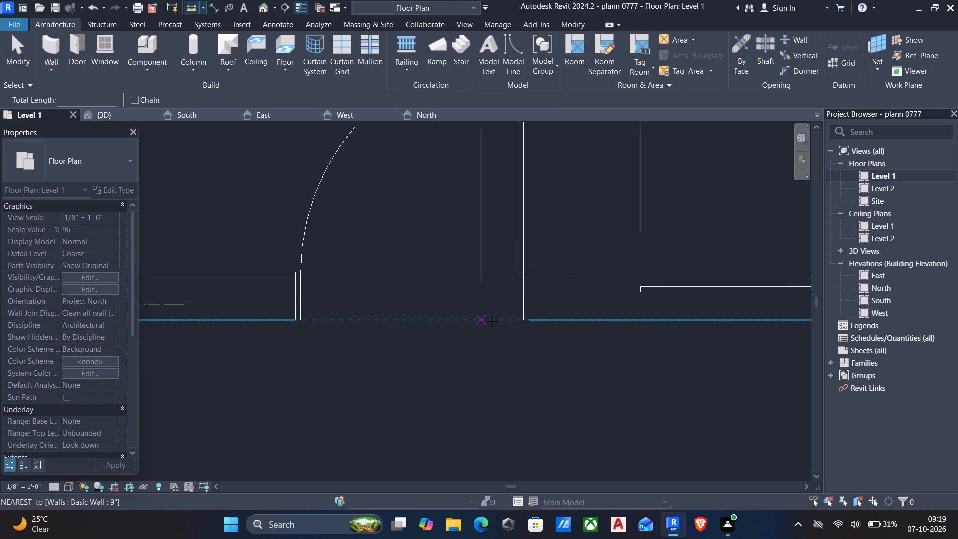
pyautogui.click(525, 319)
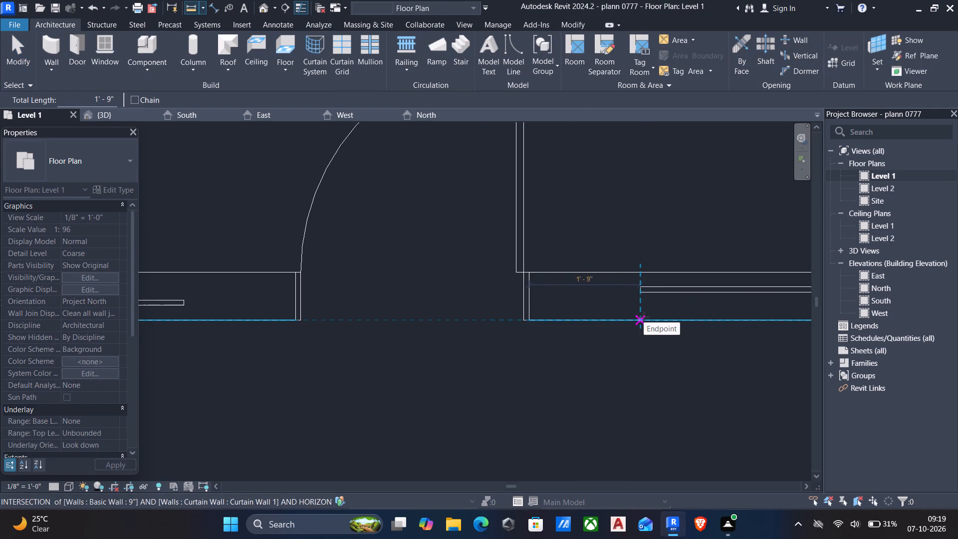
pyautogui.press('Escape')
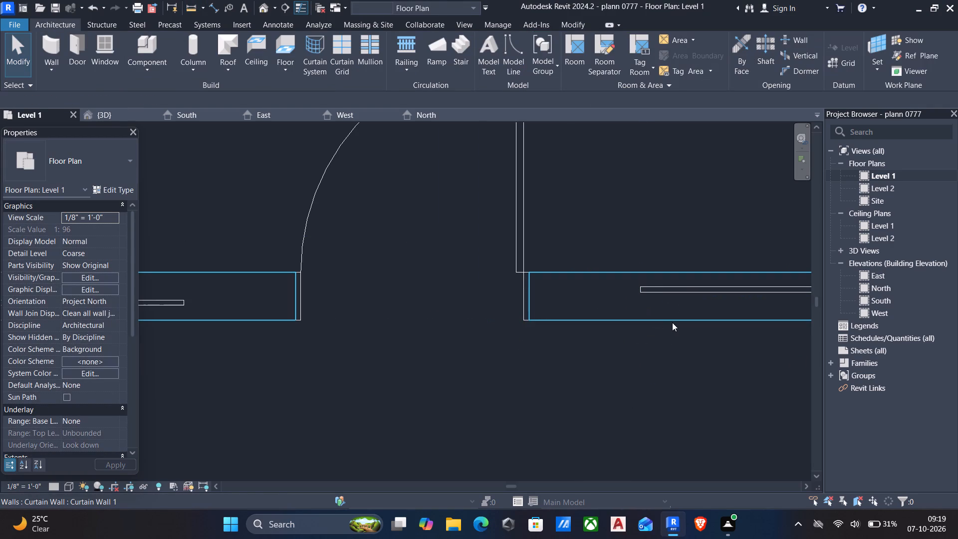
# Nudge the east curtain wall farther east until it measures 1'-10" from the door, matching the west side.
pyautogui.click(753, 291)
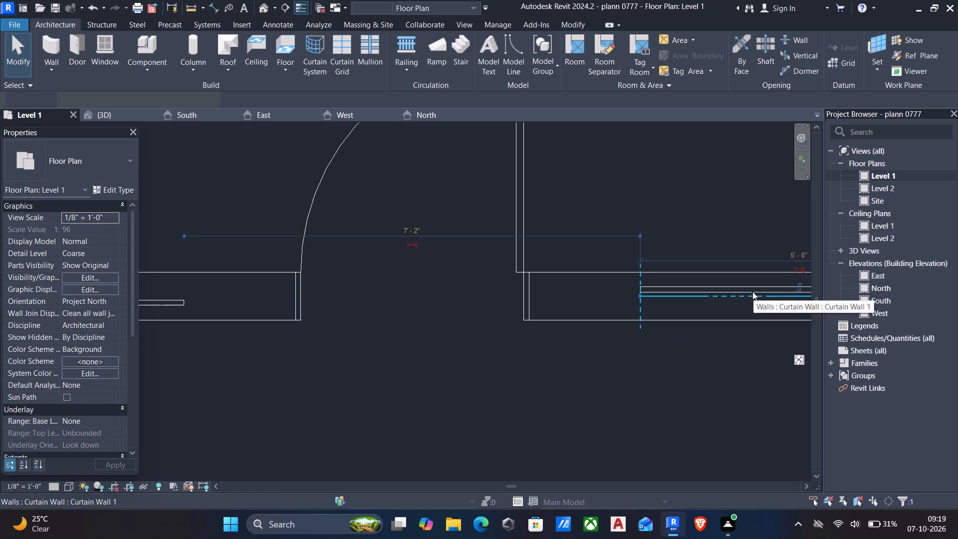
pyautogui.press('Right')
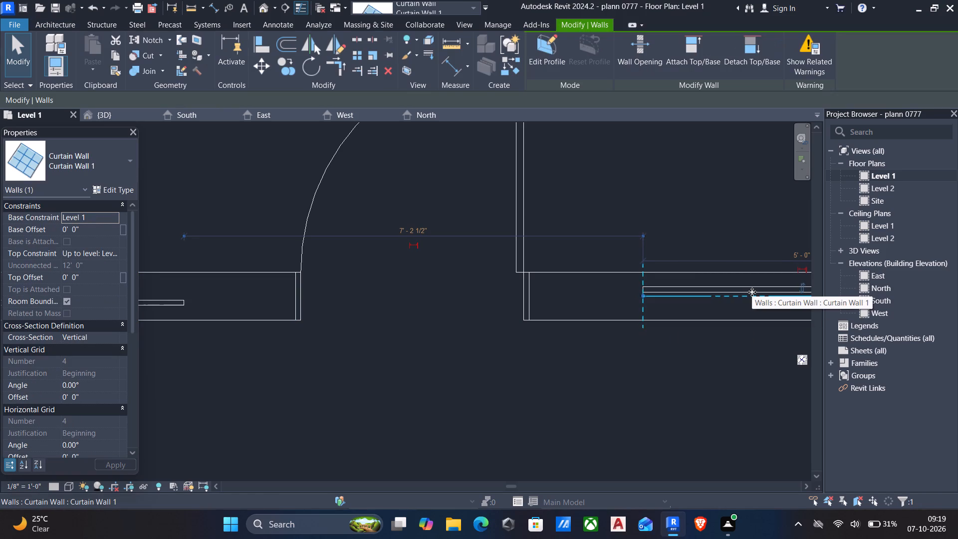
pyautogui.press('Escape')
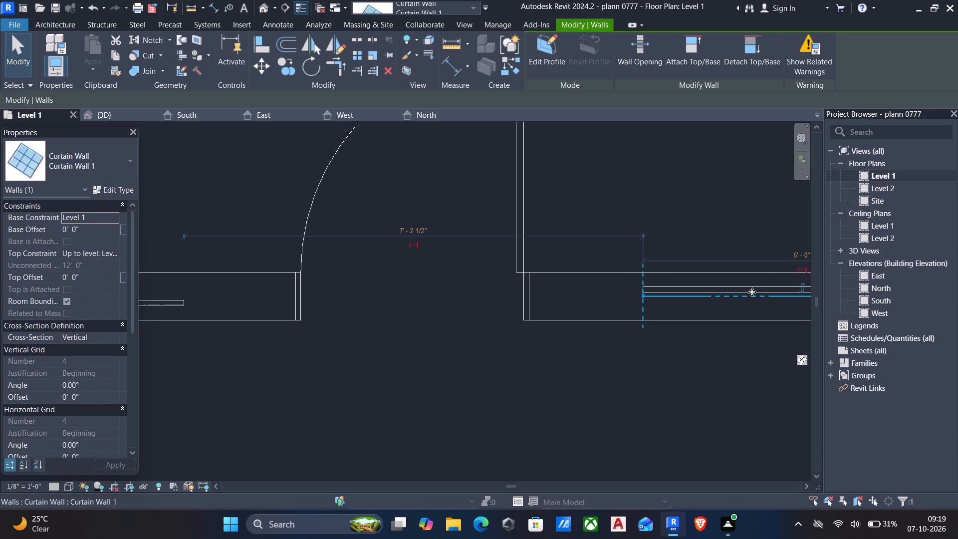
pyautogui.press('s')
pyautogui.press('Escape')
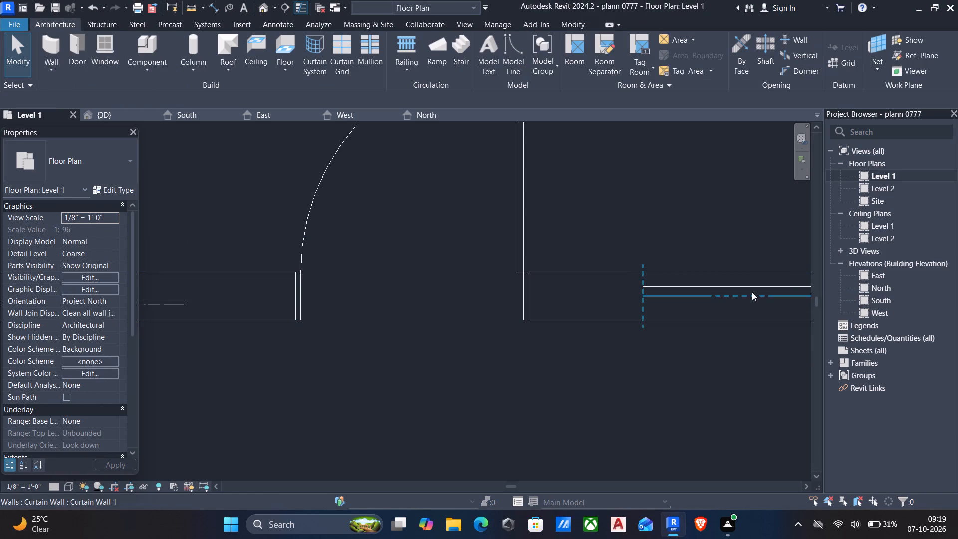
pyautogui.write('dd')
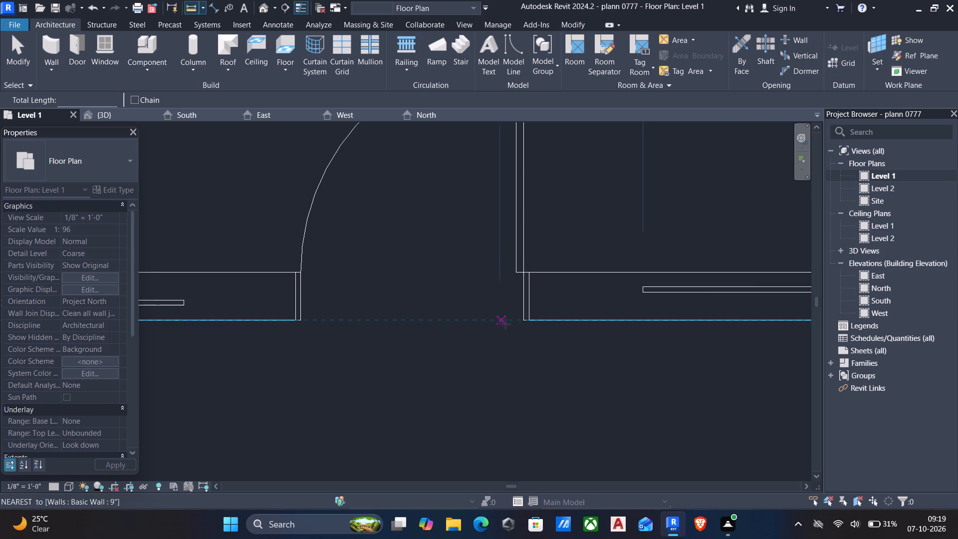
pyautogui.click(532, 319)
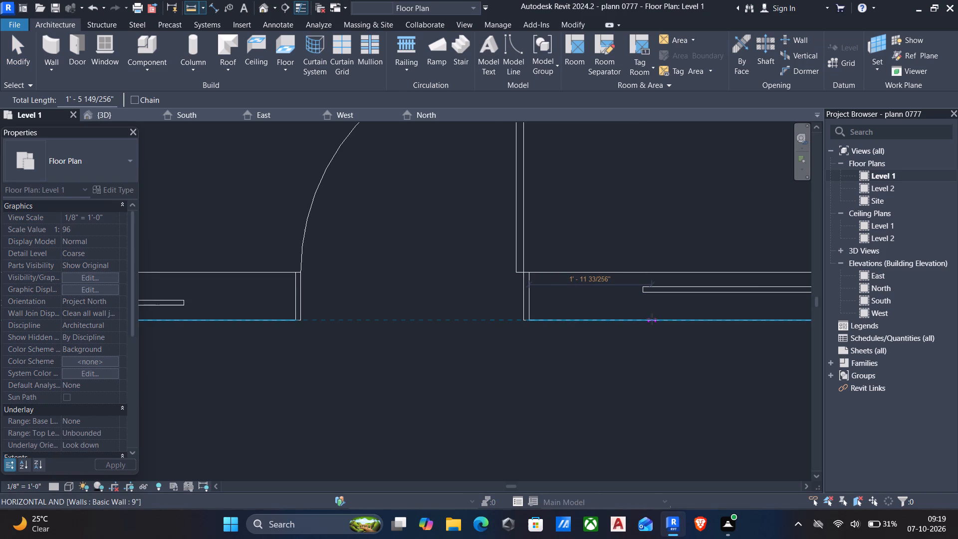
pyautogui.press('Escape')
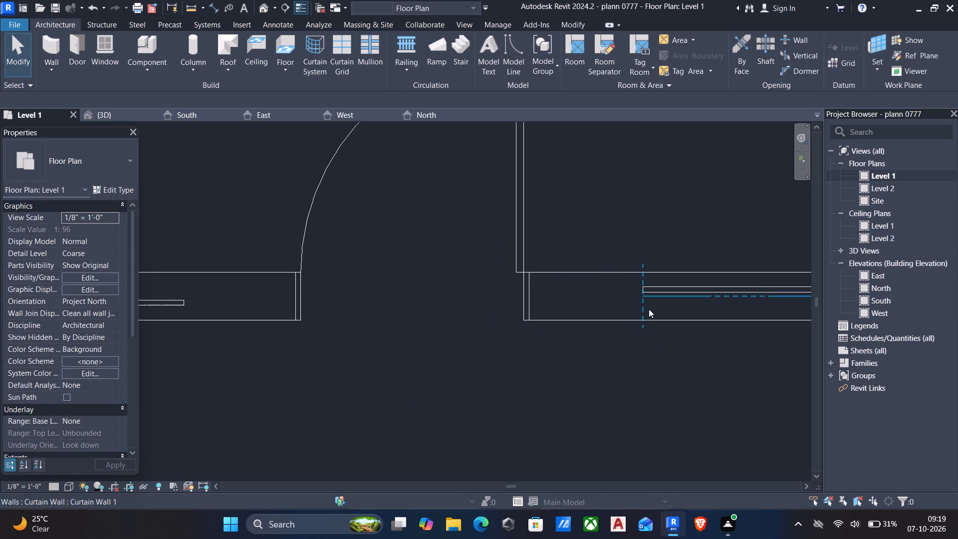
pyautogui.click(653, 288)
pyautogui.press('Right')
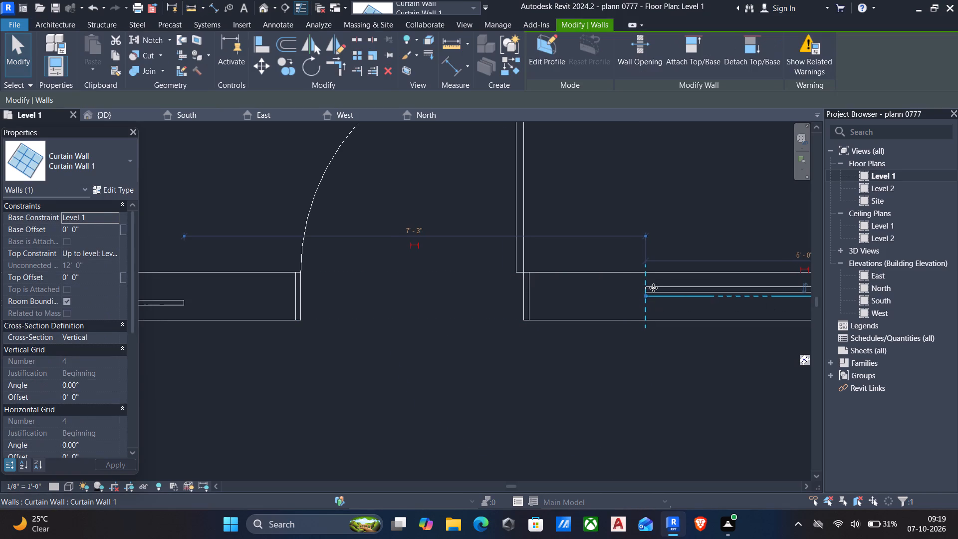
pyautogui.write('dd')
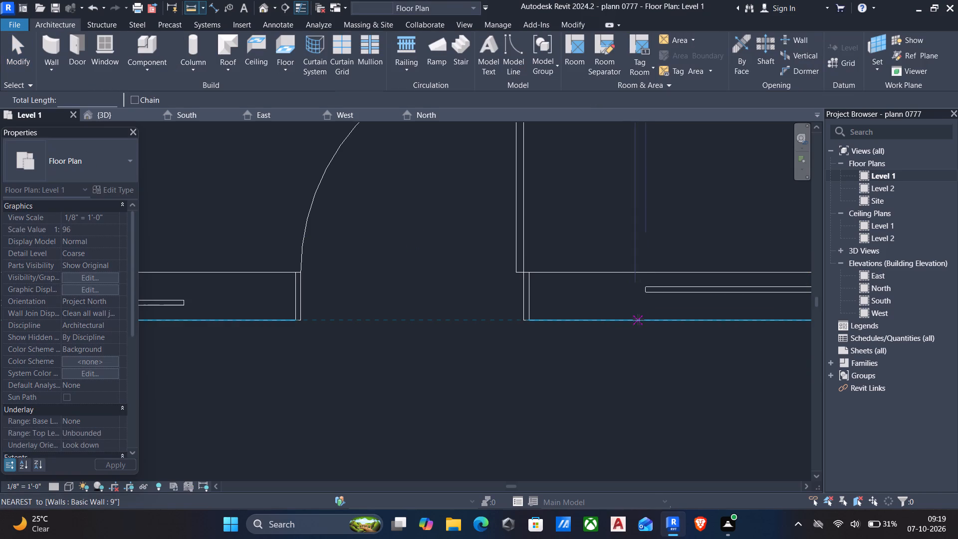
pyautogui.click(647, 321)
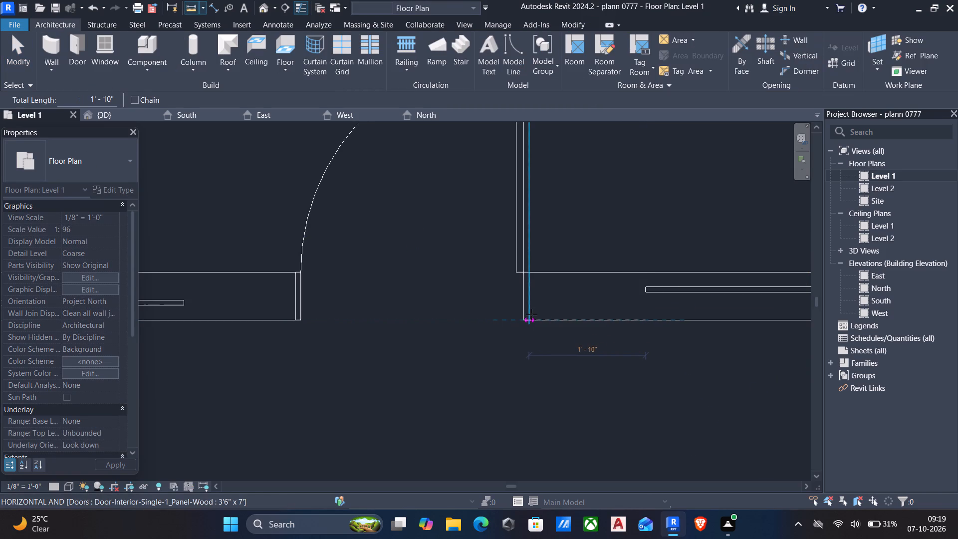
pyautogui.press('Escape')
# Cut the front wall with the west curtain wall using Cut Geometry.
pyautogui.scroll(-3, 538, 322)
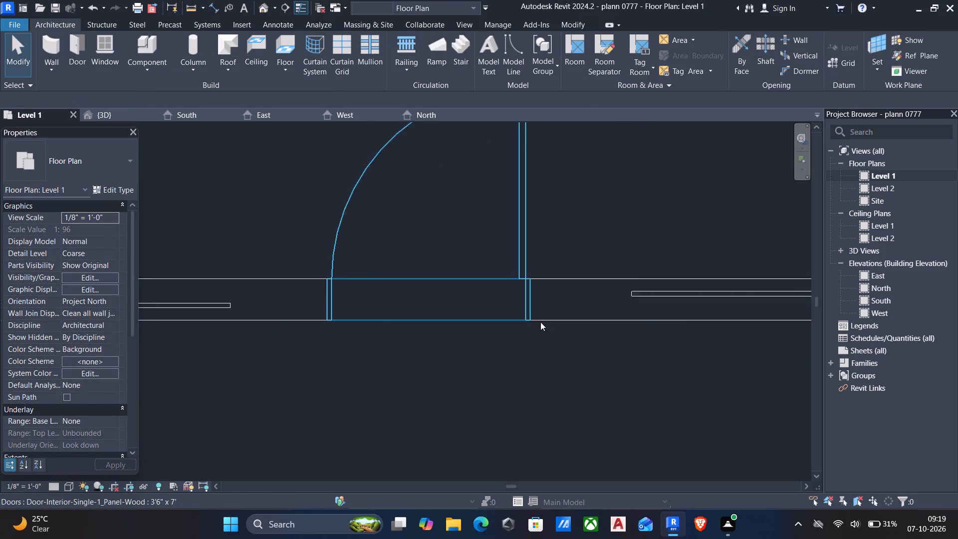
pyautogui.scroll(-3, 540, 322)
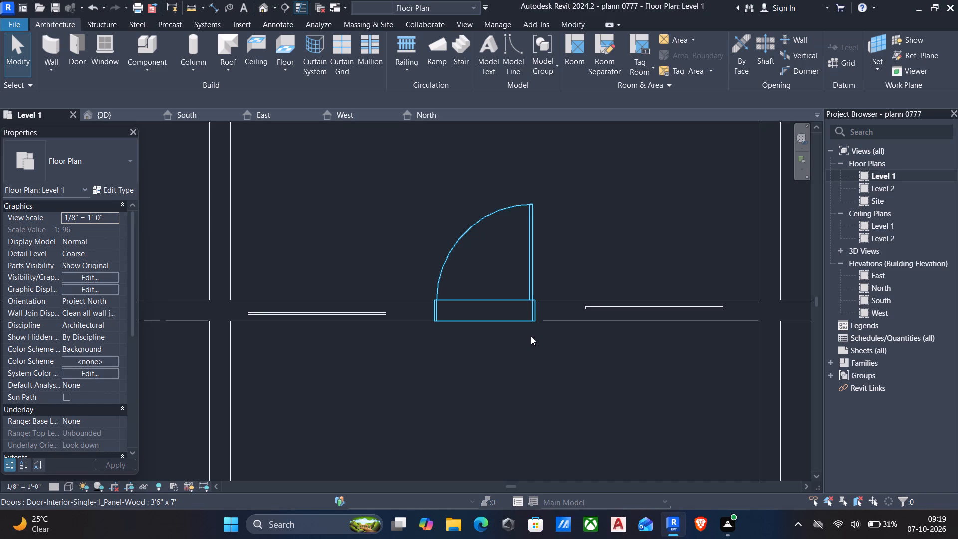
pyautogui.scroll(-3, 531, 336)
pyautogui.scroll(-4, 457, 336)
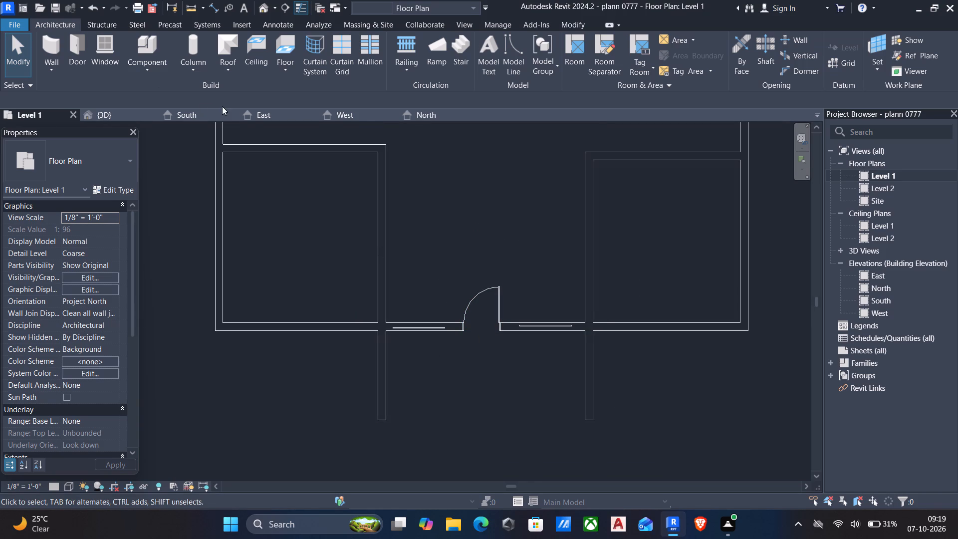
pyautogui.write('li')
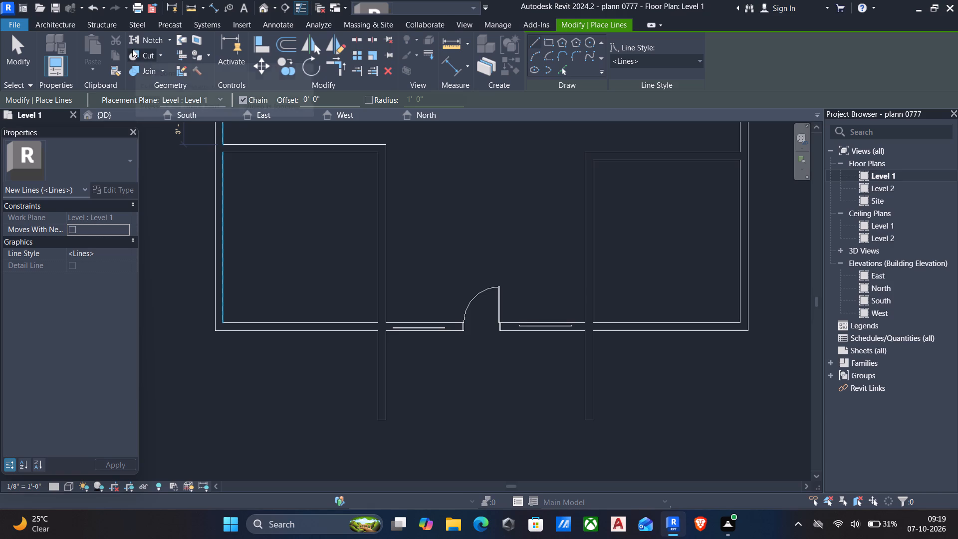
pyautogui.click(149, 52)
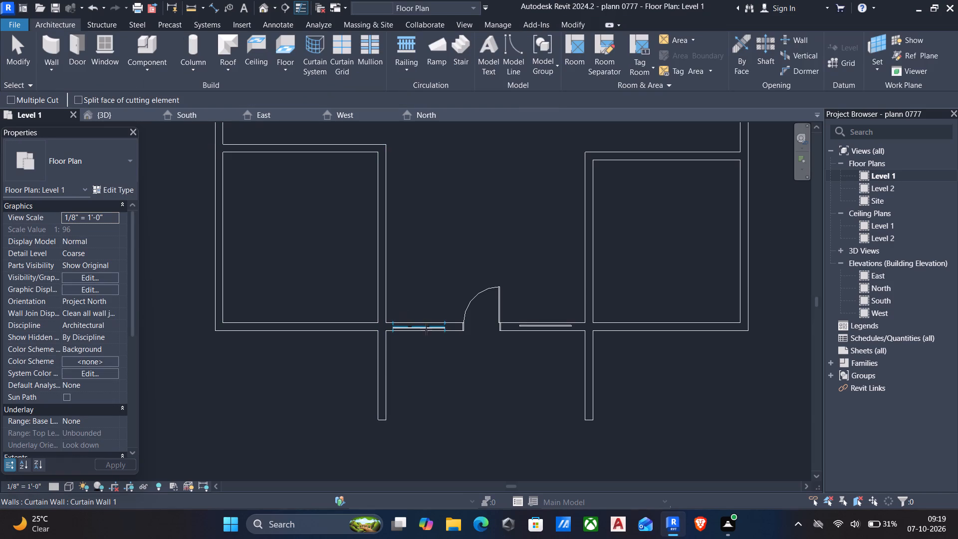
pyautogui.scroll(5, 431, 328)
pyautogui.click(412, 316)
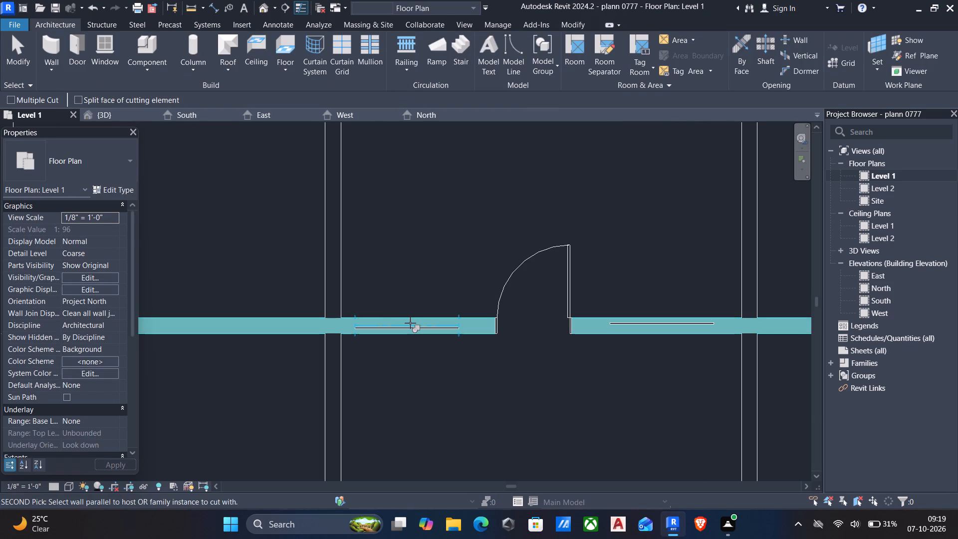
pyautogui.click(410, 323)
# Cut the front wall with the east curtain wall using Cut Geometry.
pyautogui.scroll(4, 633, 317)
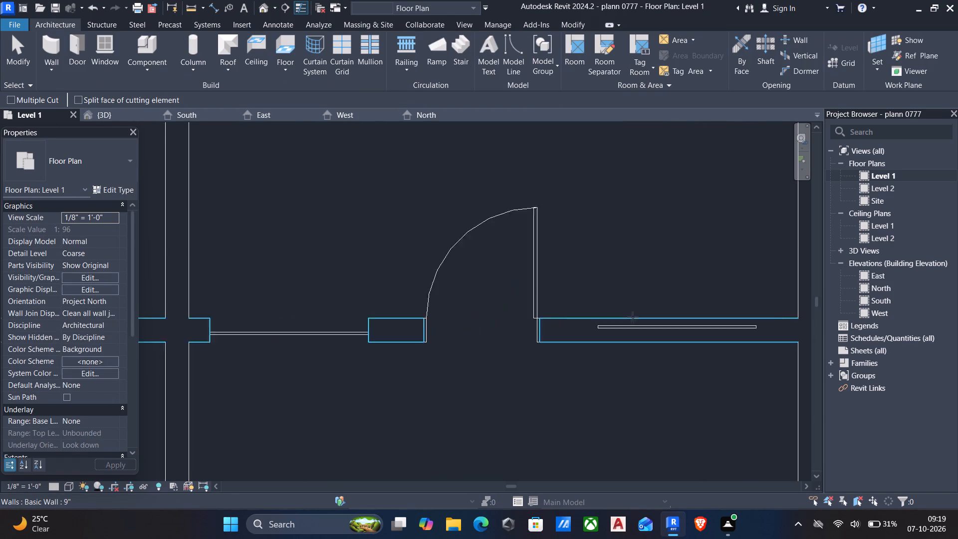
pyautogui.click(633, 317)
pyautogui.click(645, 326)
pyautogui.scroll(-5, 643, 326)
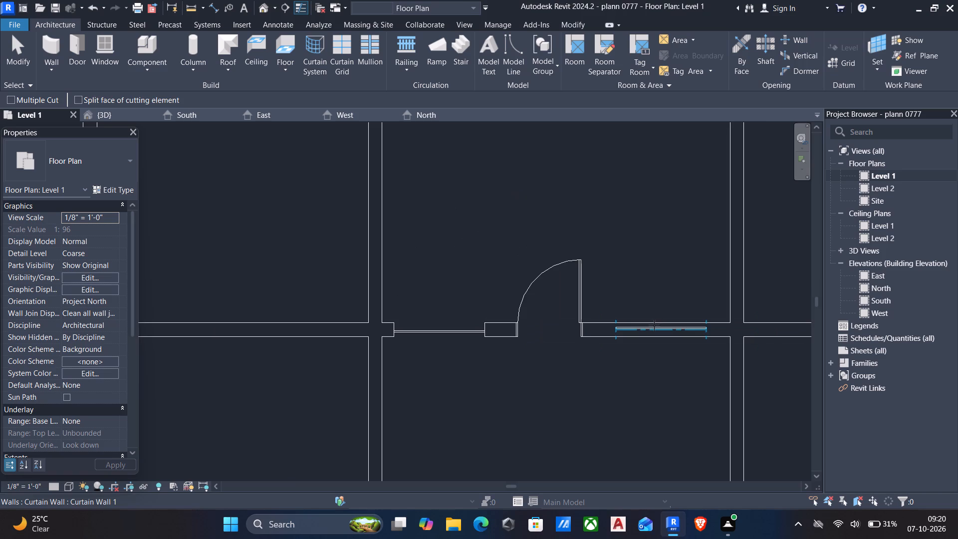
pyautogui.scroll(5, 654, 323)
pyautogui.click(649, 322)
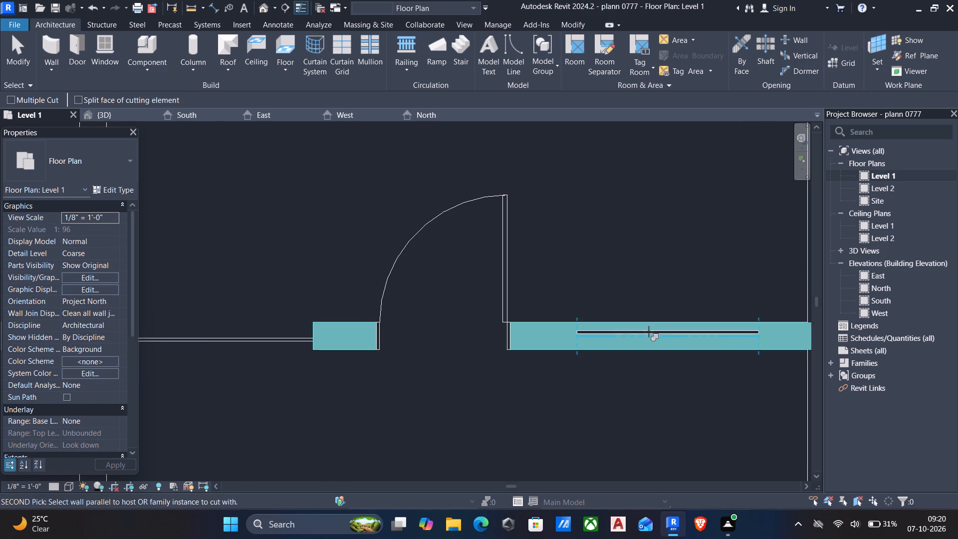
pyautogui.click(649, 331)
pyautogui.press('Escape')
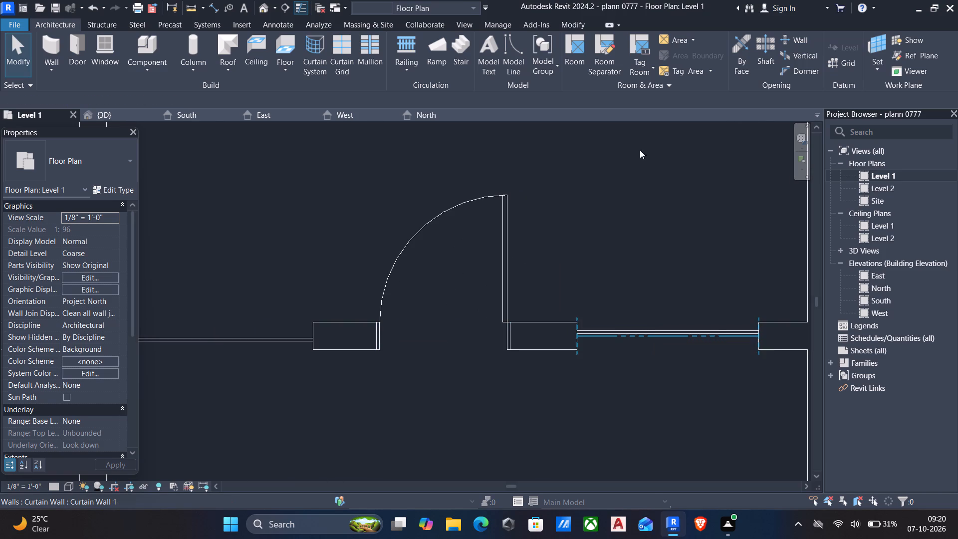
# In the 3D view, set the east curtain wall's top offset to -3'.
pyautogui.click(264, 11)
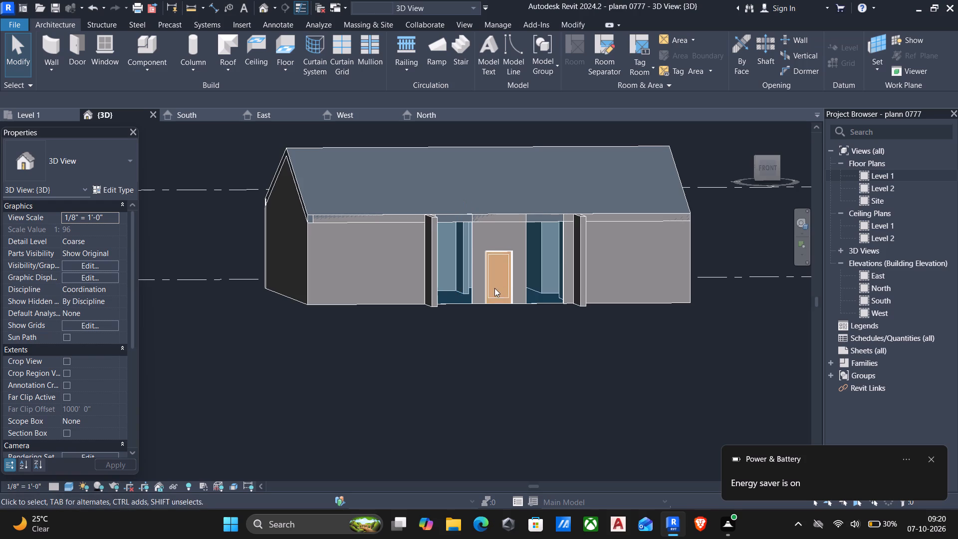
pyautogui.click(547, 301)
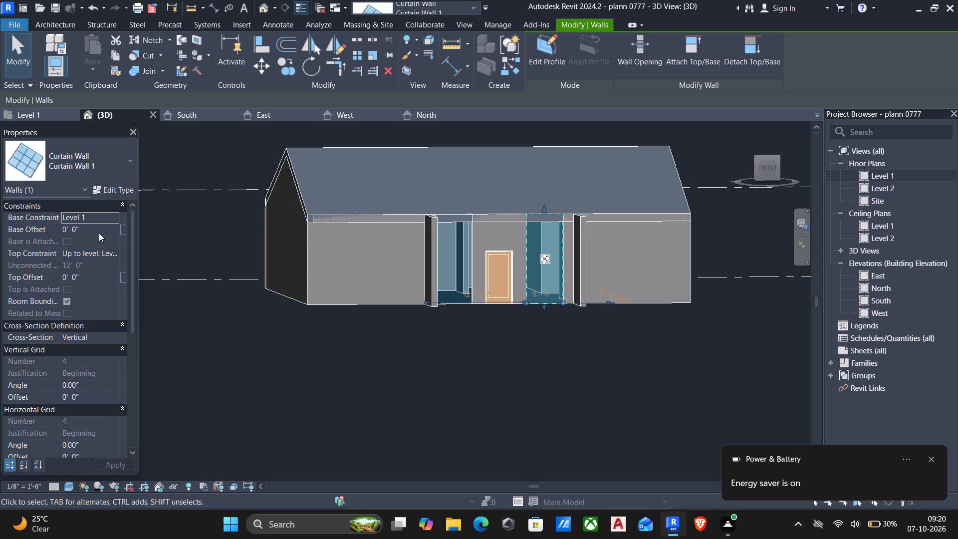
pyautogui.click(104, 277)
pyautogui.press('-')
pyautogui.write("3'")
pyautogui.press('Return')
pyautogui.click(88, 274)
pyautogui.write("-3'")
pyautogui.press('Return')
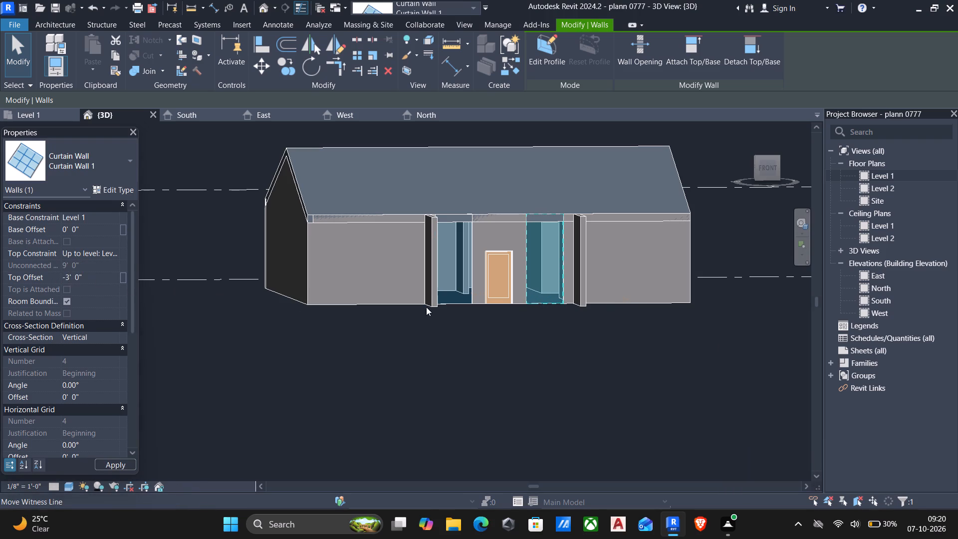
pyautogui.scroll(5, 509, 282)
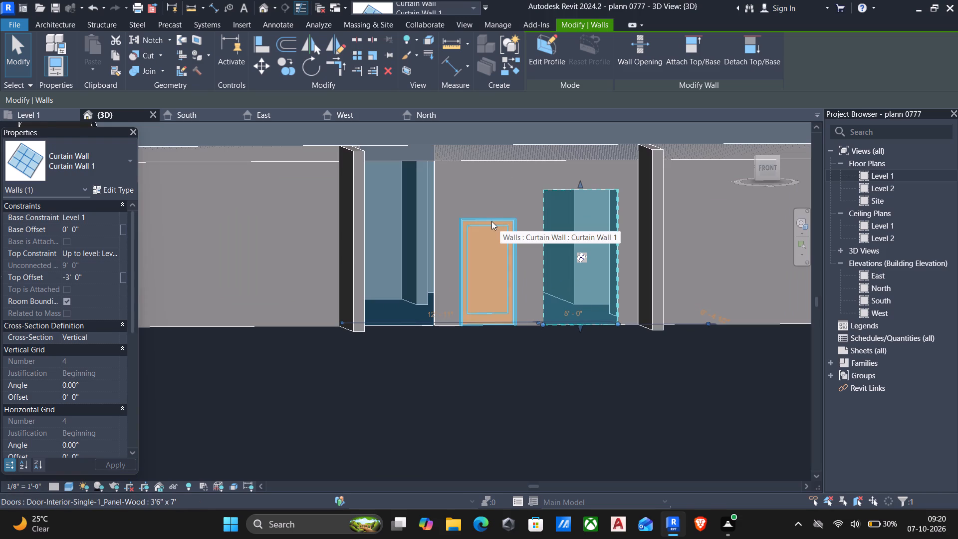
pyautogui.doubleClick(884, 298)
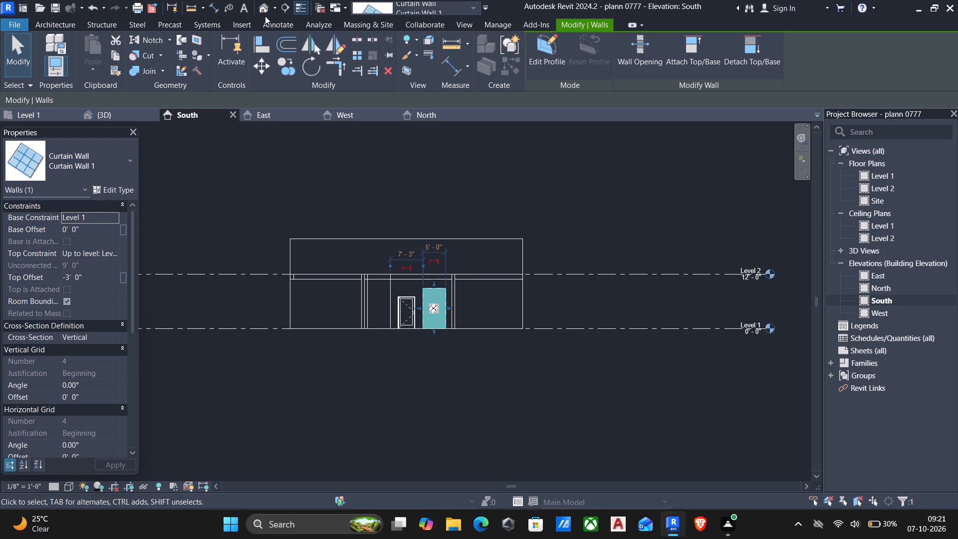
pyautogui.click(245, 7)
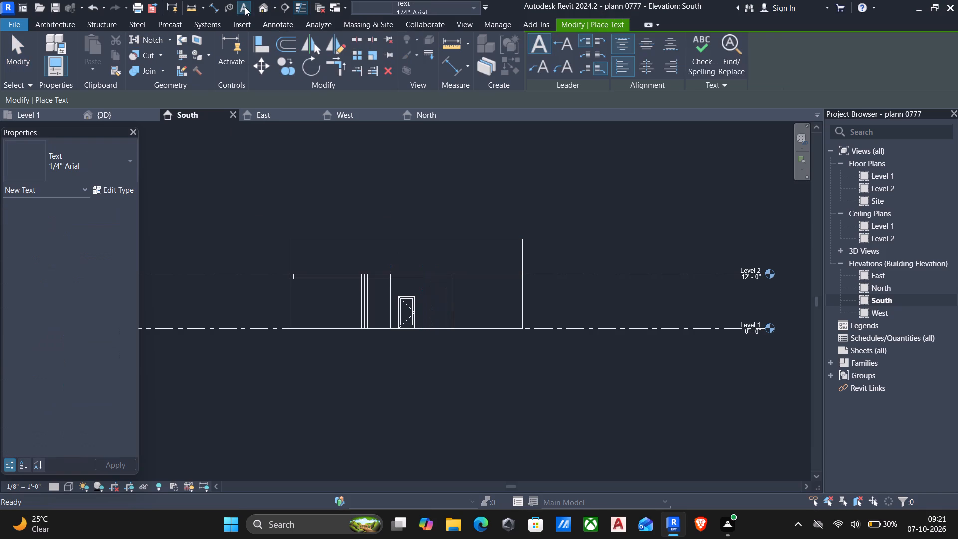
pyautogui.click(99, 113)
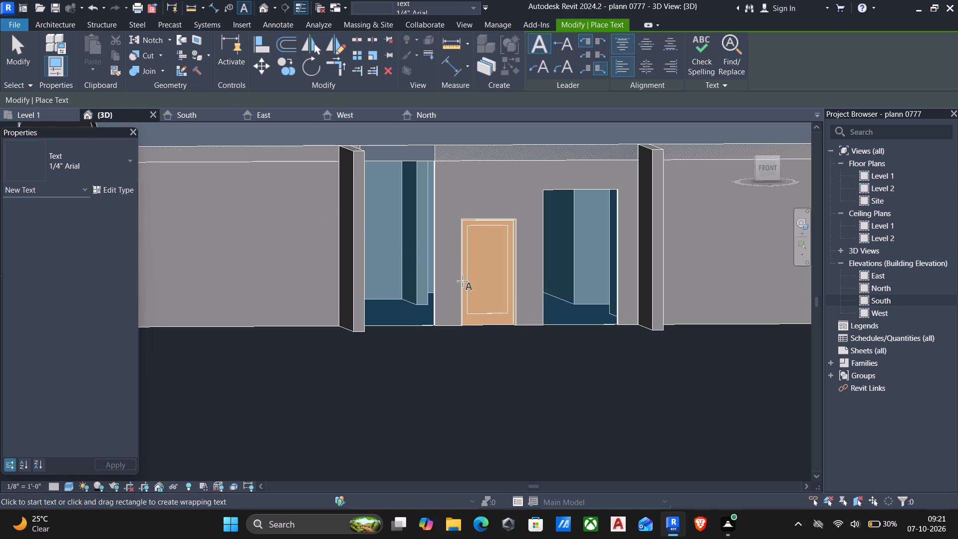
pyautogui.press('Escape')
# Set the front door's sill height to 2'.
pyautogui.click(505, 319)
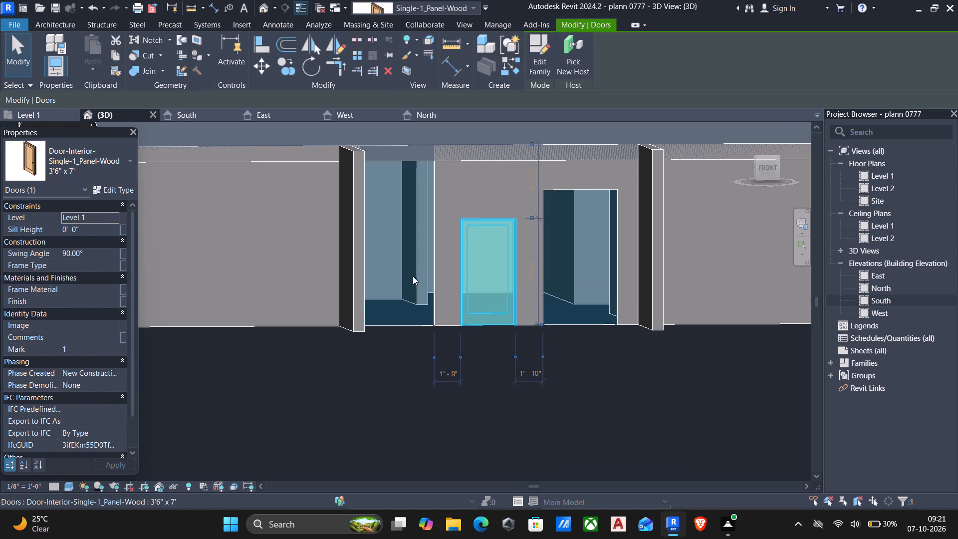
pyautogui.click(94, 226)
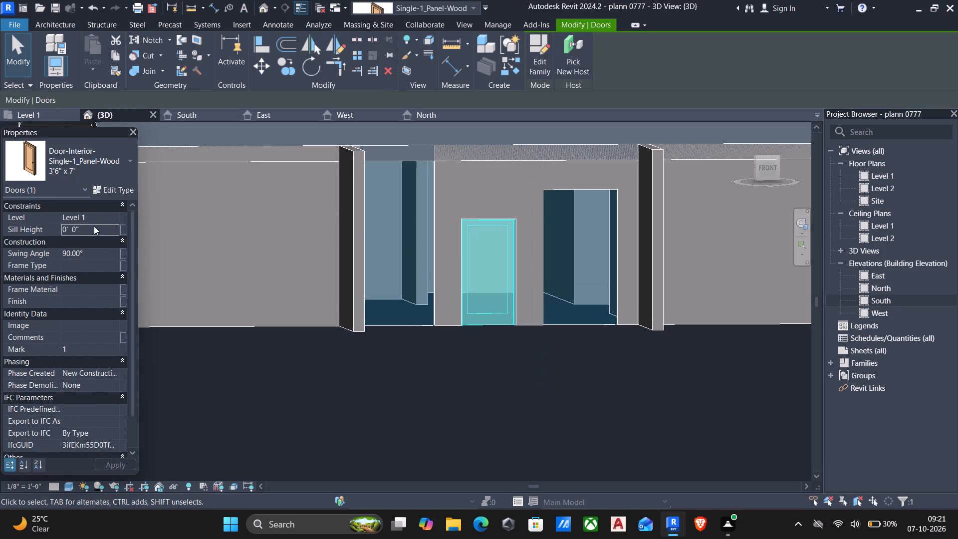
pyautogui.write("2'")
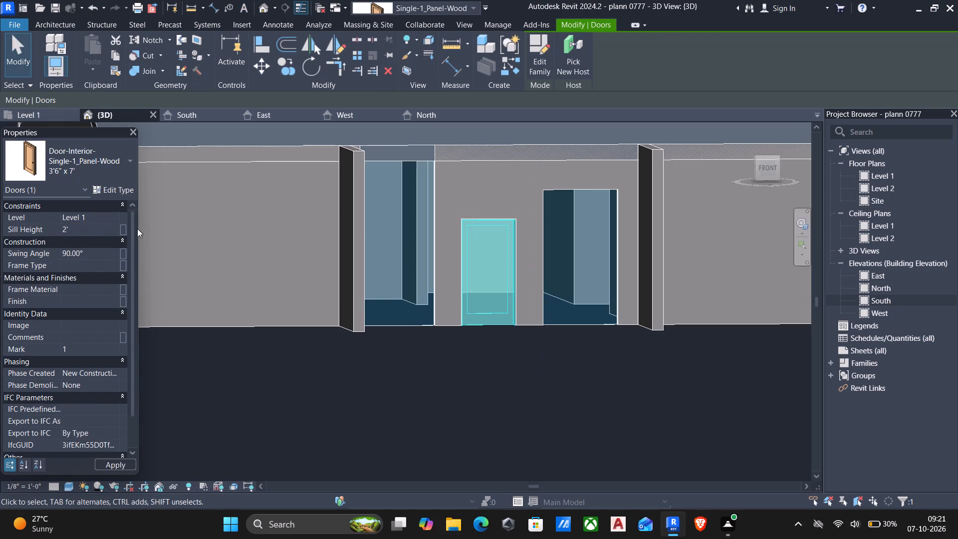
pyautogui.press('Return')
pyautogui.press('Escape')
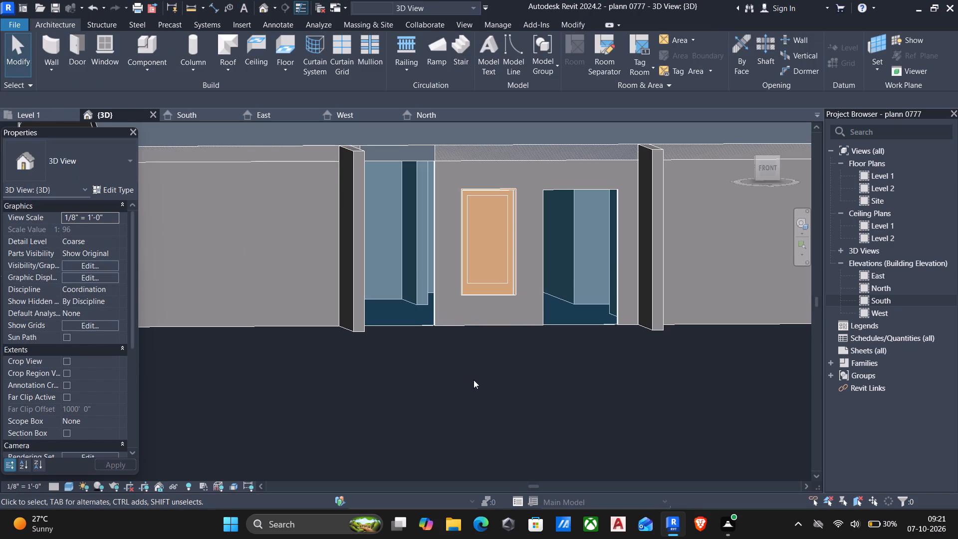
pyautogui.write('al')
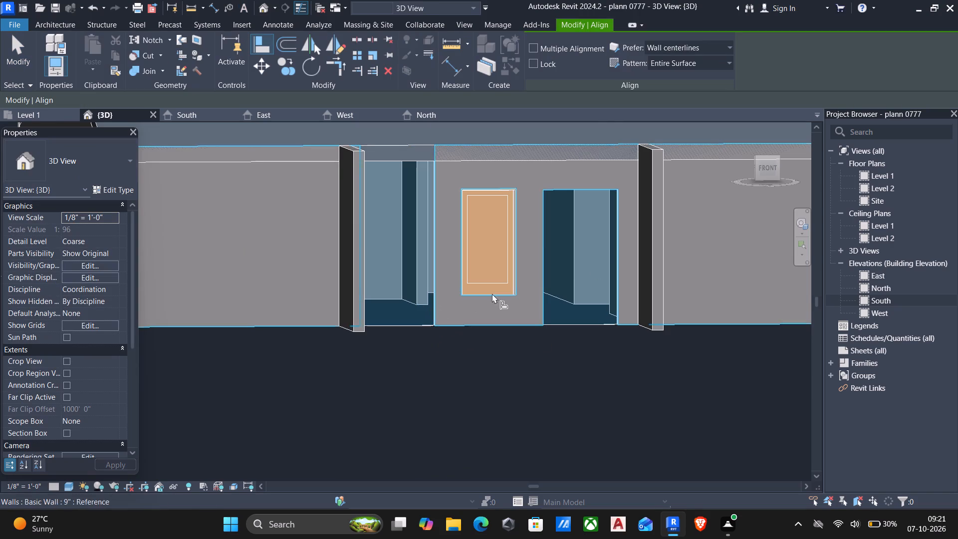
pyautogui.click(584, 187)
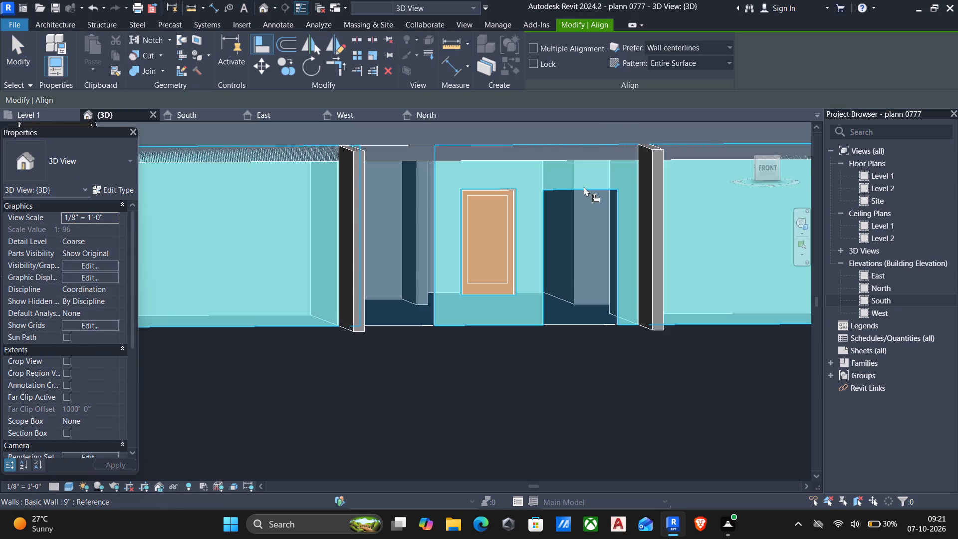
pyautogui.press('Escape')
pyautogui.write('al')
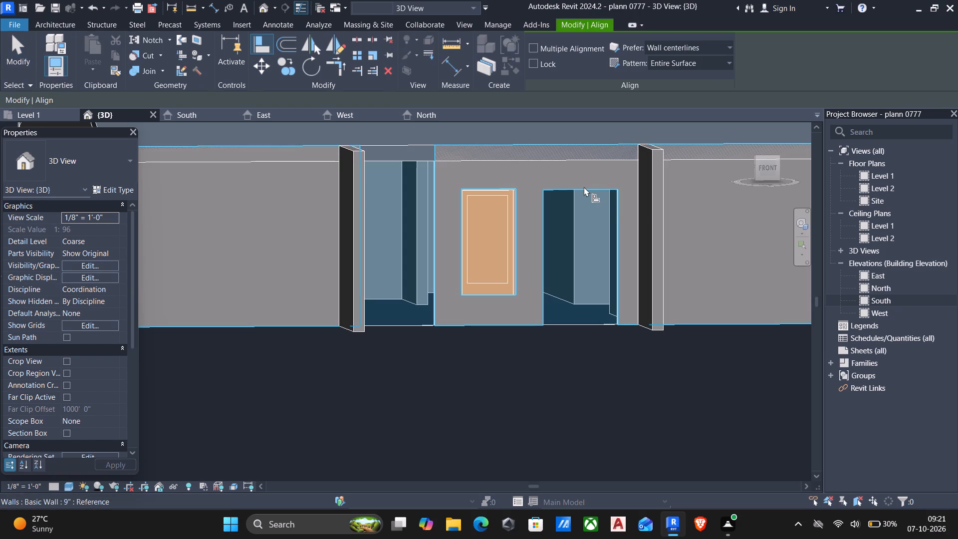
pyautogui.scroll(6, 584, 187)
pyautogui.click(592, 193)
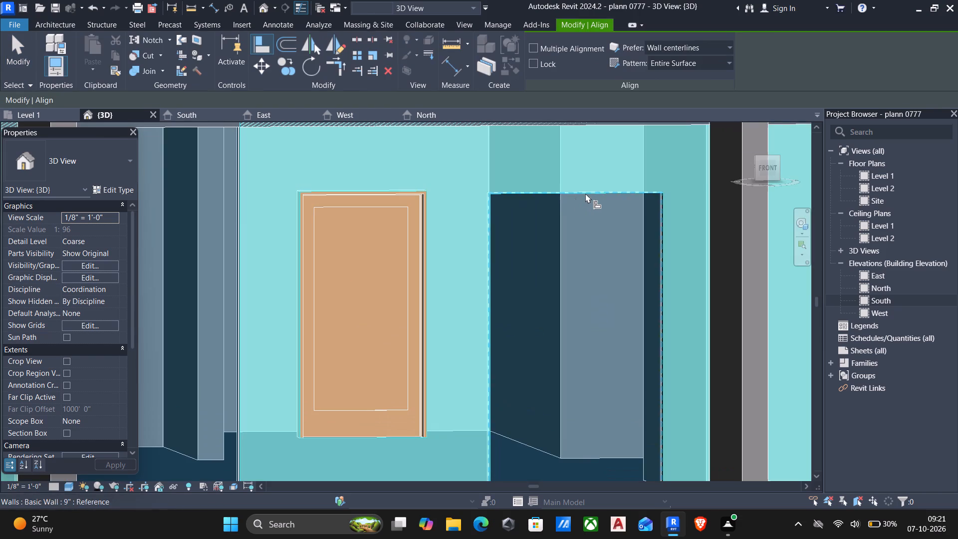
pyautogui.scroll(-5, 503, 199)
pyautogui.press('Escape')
# Align the top of the front door with the top edge of the east curtain wall.
pyautogui.scroll(-5, 591, 228)
pyautogui.keyDown('shift'); pyautogui.moveTo(590, 228); pyautogui.dragTo(579, 233, button='middle'); pyautogui.keyUp('shift')
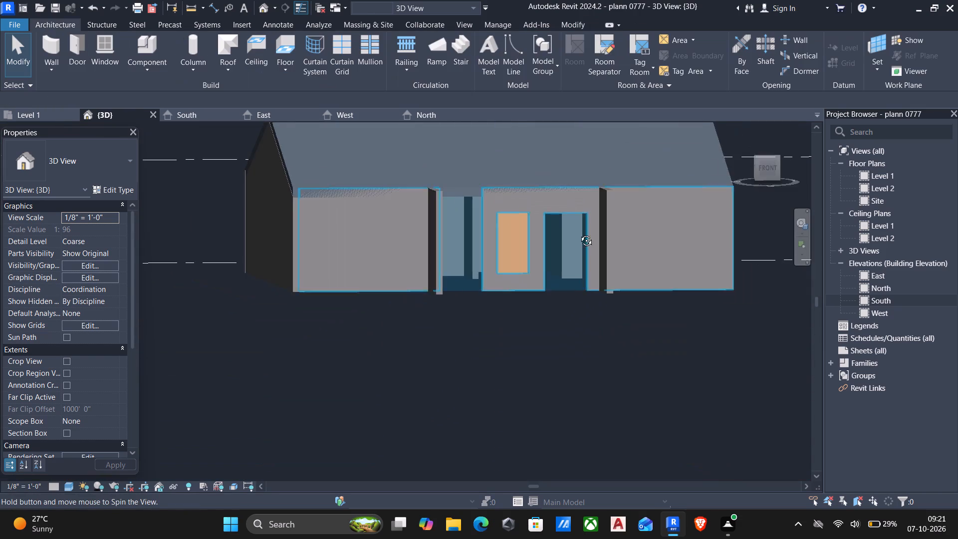
pyautogui.keyDown('shift'); pyautogui.moveTo(579, 233); pyautogui.dragTo(569, 300, button='middle'); pyautogui.keyUp('shift')
pyautogui.scroll(1, 569, 300)
pyautogui.write('al')
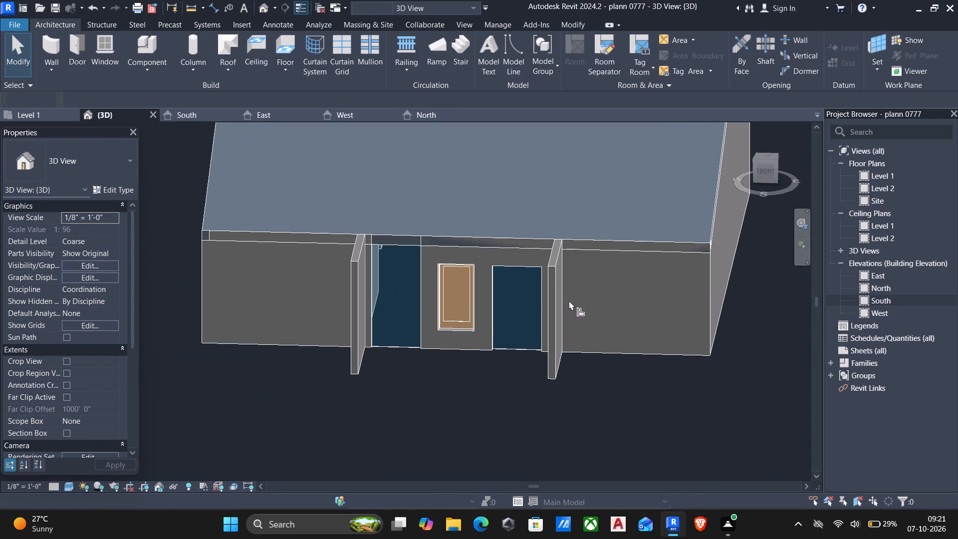
pyautogui.scroll(3, 517, 261)
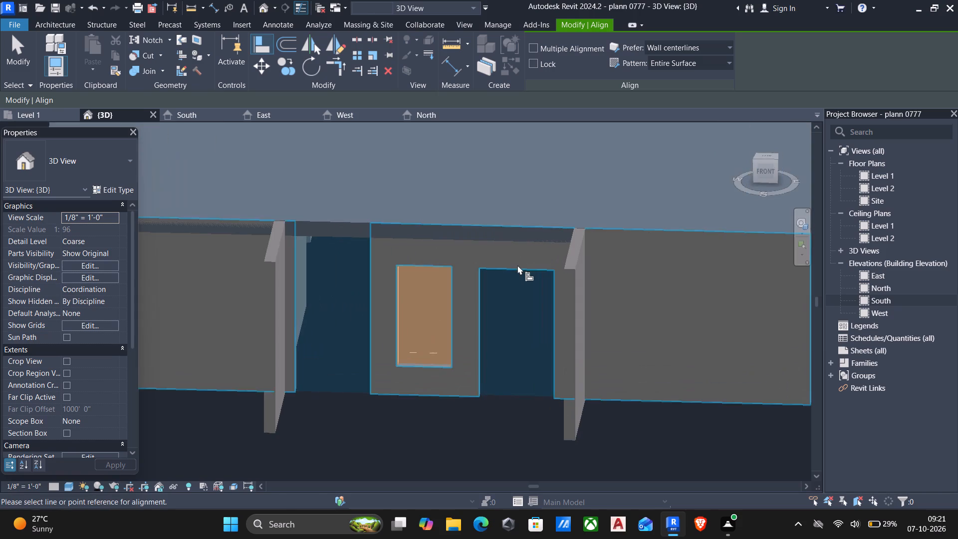
pyautogui.click(516, 274)
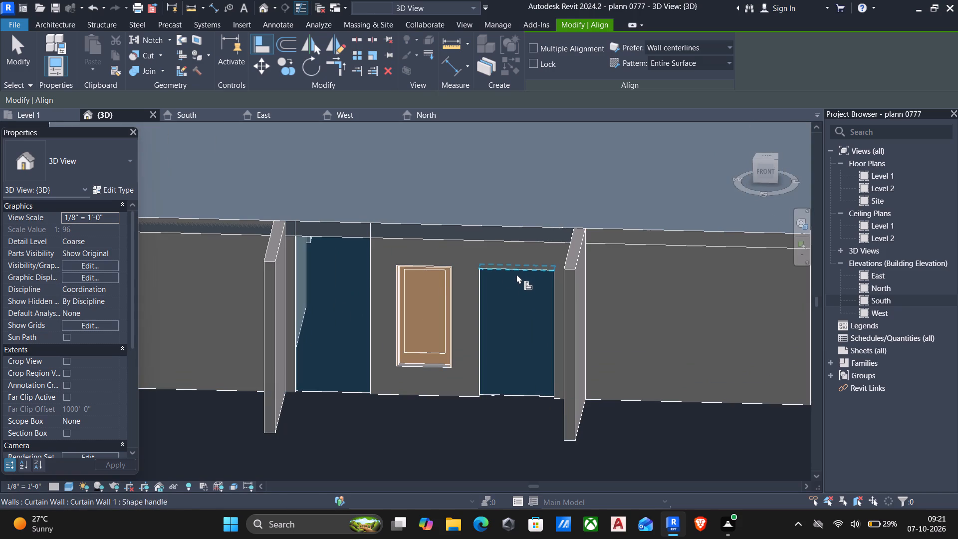
pyautogui.click(427, 266)
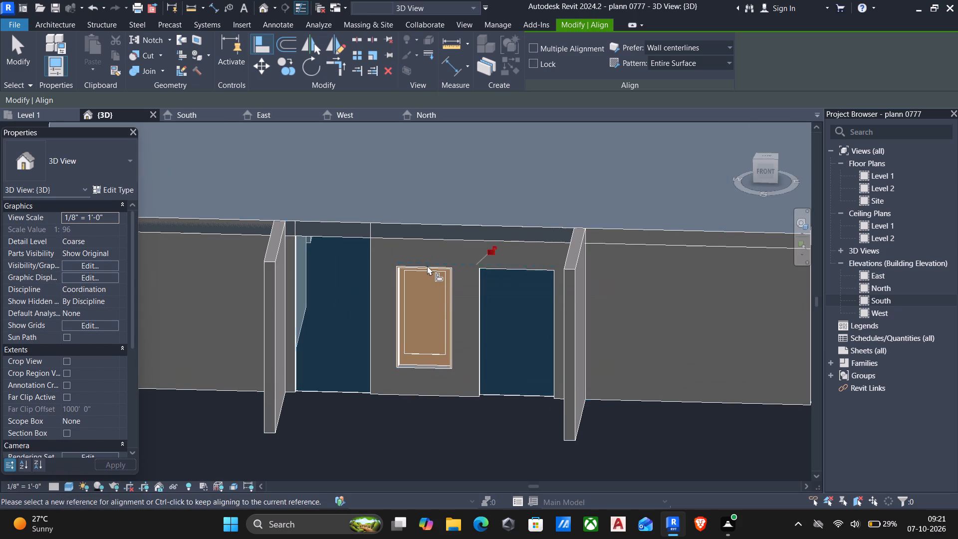
# Align the top of the west curtain wall with the top edge of the east curtain wall.
pyautogui.scroll(-4, 427, 266)
pyautogui.moveTo(430, 272); pyautogui.dragTo(462, 291, button='middle')
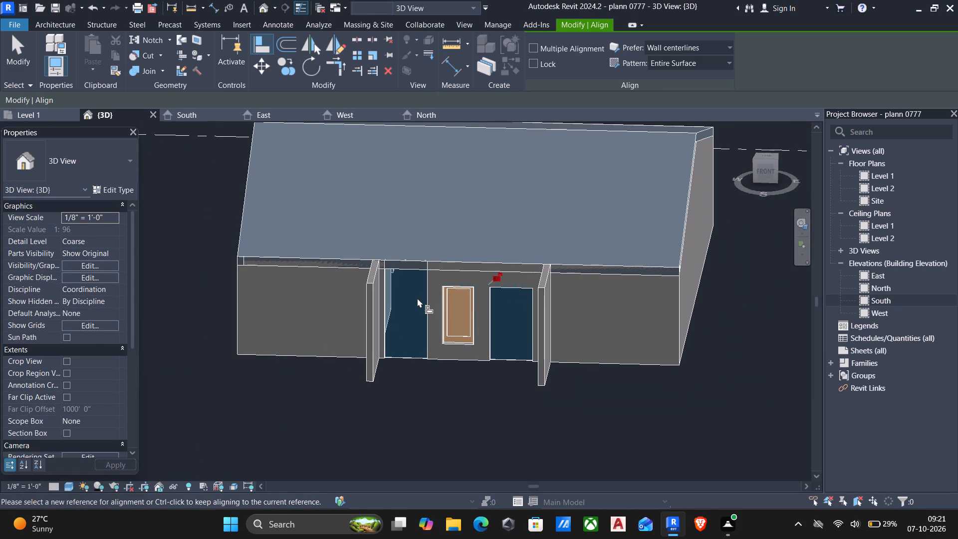
pyautogui.keyDown('shift'); pyautogui.moveTo(417, 298); pyautogui.dragTo(405, 244, button='middle'); pyautogui.keyUp('shift')
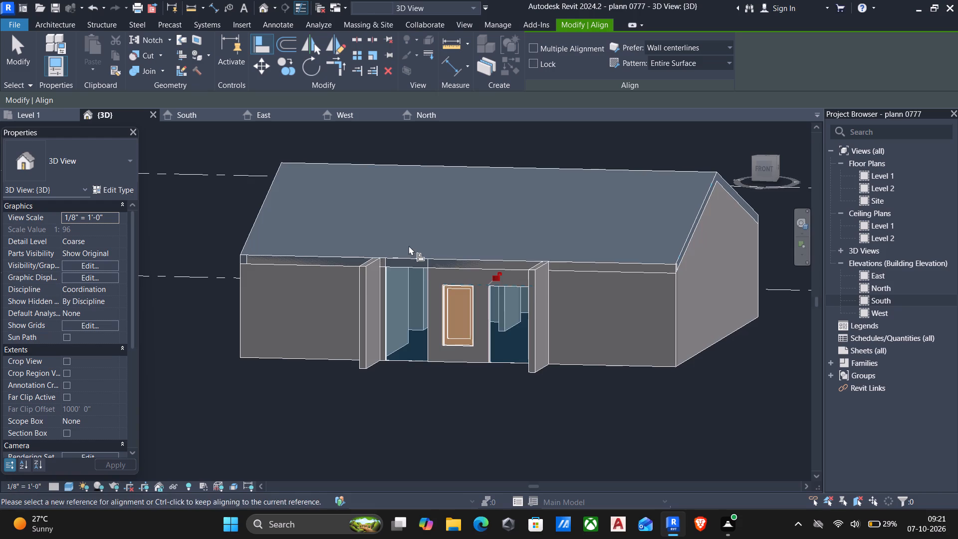
pyautogui.moveTo(435, 278); pyautogui.dragTo(447, 273, button='middle')
pyautogui.scroll(2, 518, 288)
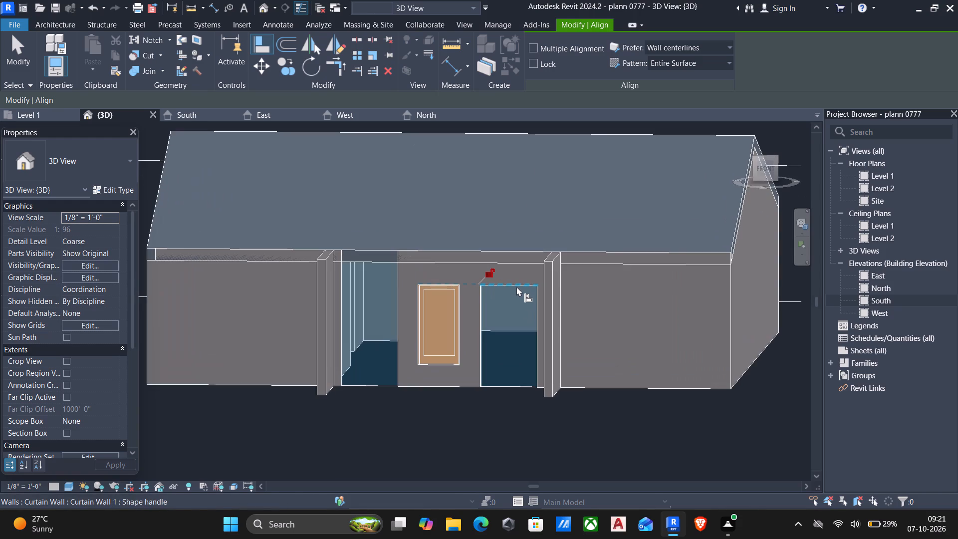
pyautogui.click(516, 286)
pyautogui.moveTo(371, 271); pyautogui.dragTo(383, 247, button='middle')
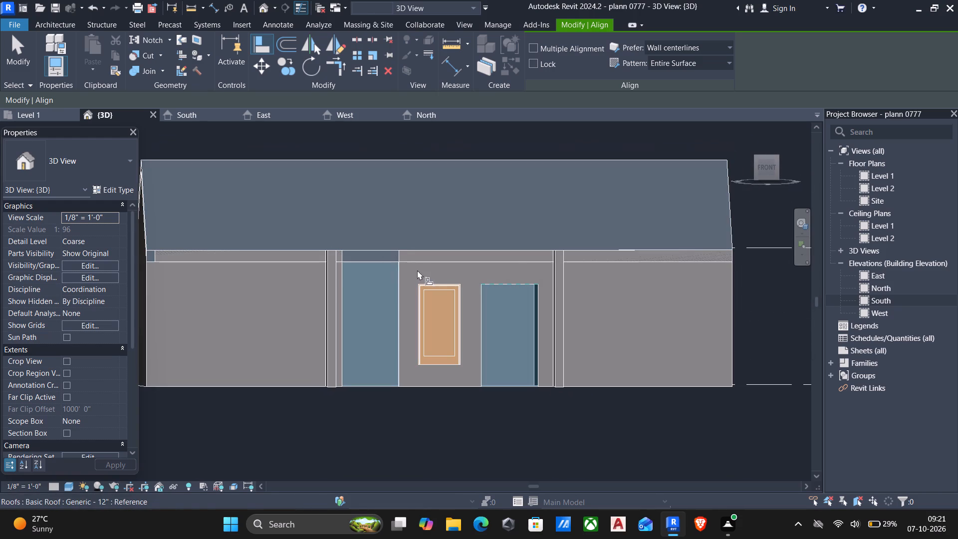
pyautogui.click(376, 252)
pyautogui.press('Escape')
pyautogui.scroll(-4, 434, 305)
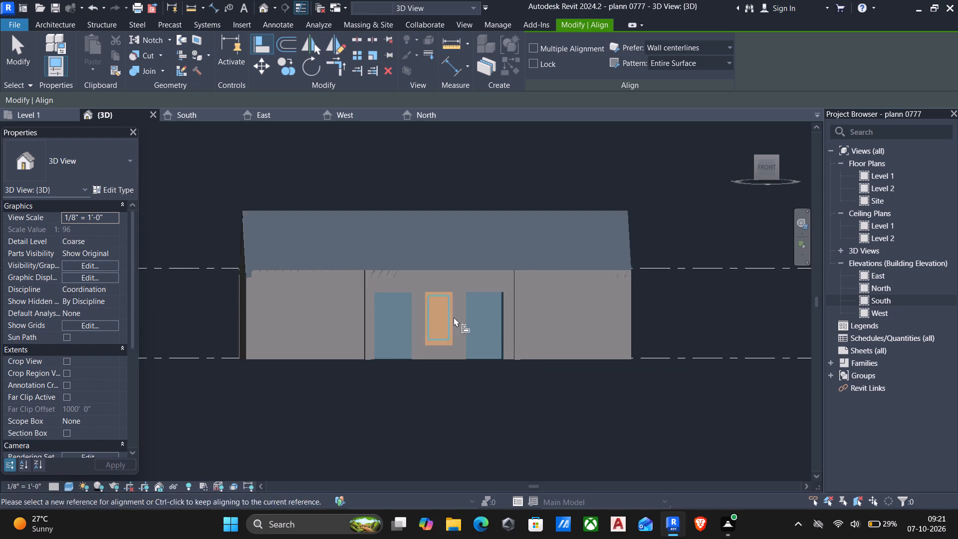
pyautogui.moveTo(456, 318); pyautogui.dragTo(423, 322, button='middle')
pyautogui.press('Escape')
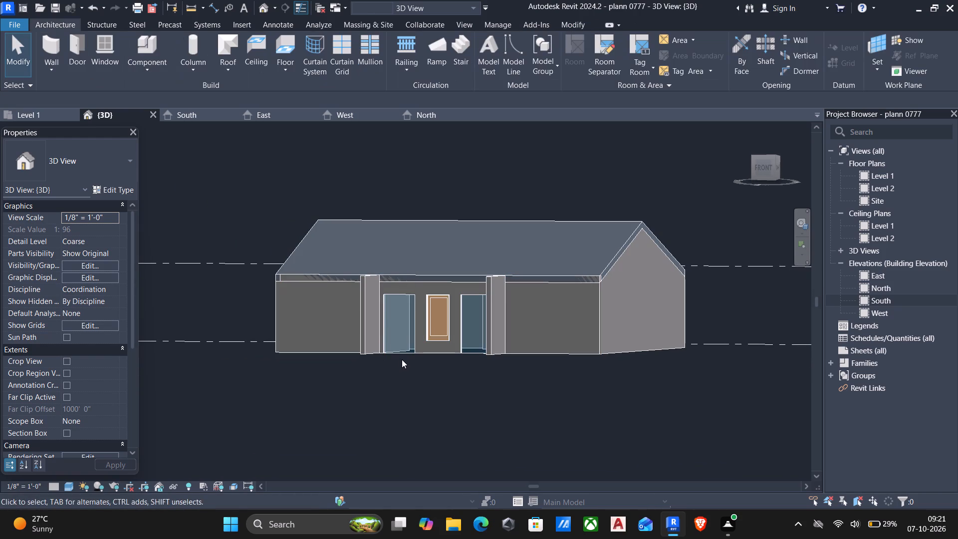
# Set the base offset of both curtain walls flanking the front door to 2'.
pyautogui.scroll(4, 399, 357)
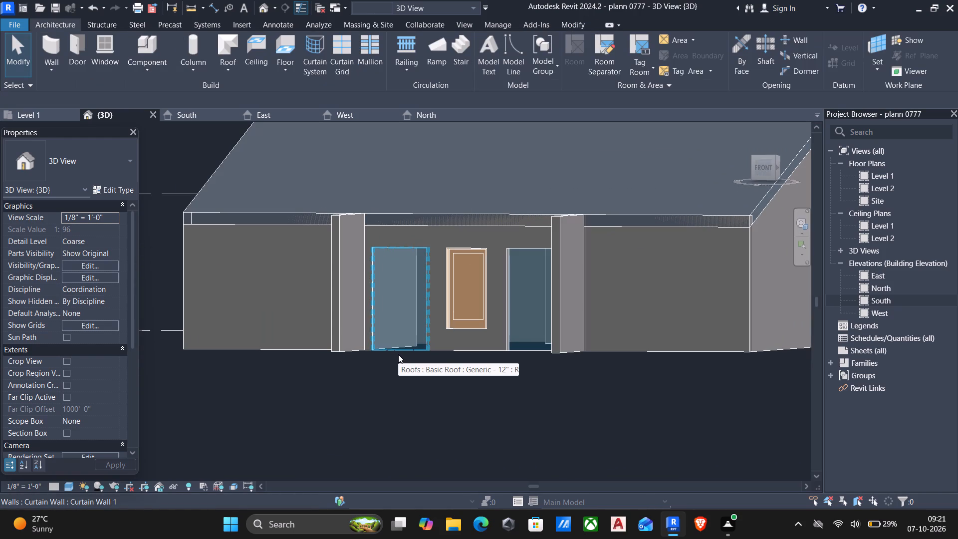
pyautogui.click(398, 354)
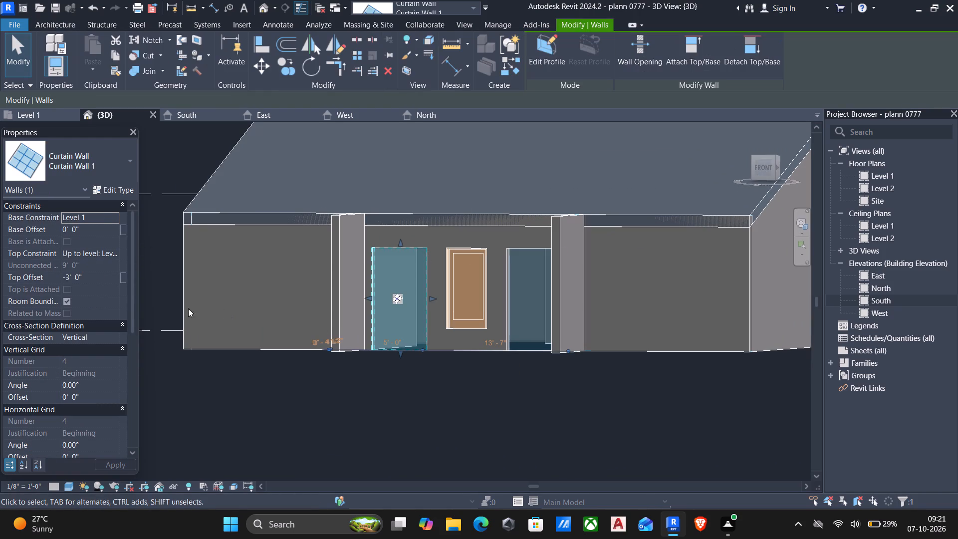
pyautogui.click(96, 228)
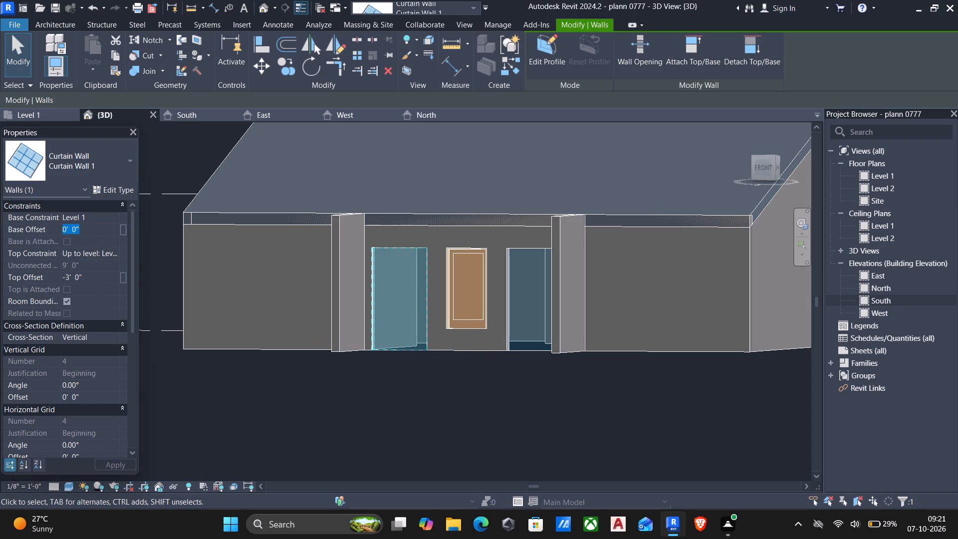
pyautogui.write("2'")
pyautogui.press('Return')
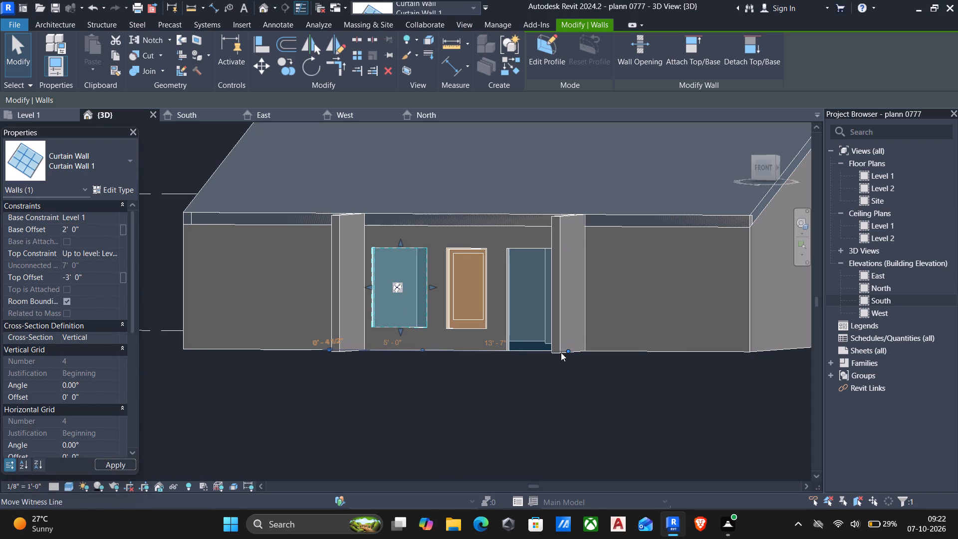
pyautogui.click(531, 349)
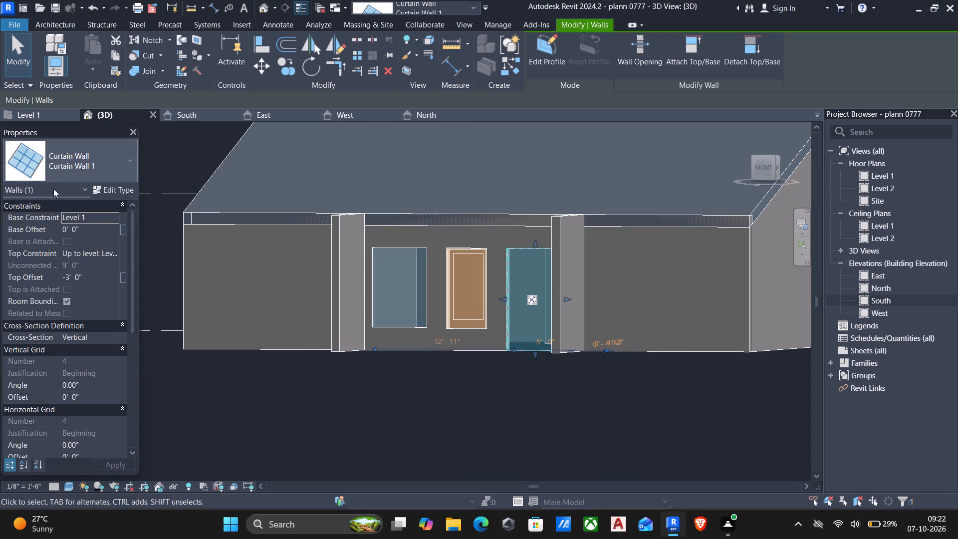
pyautogui.click(100, 230)
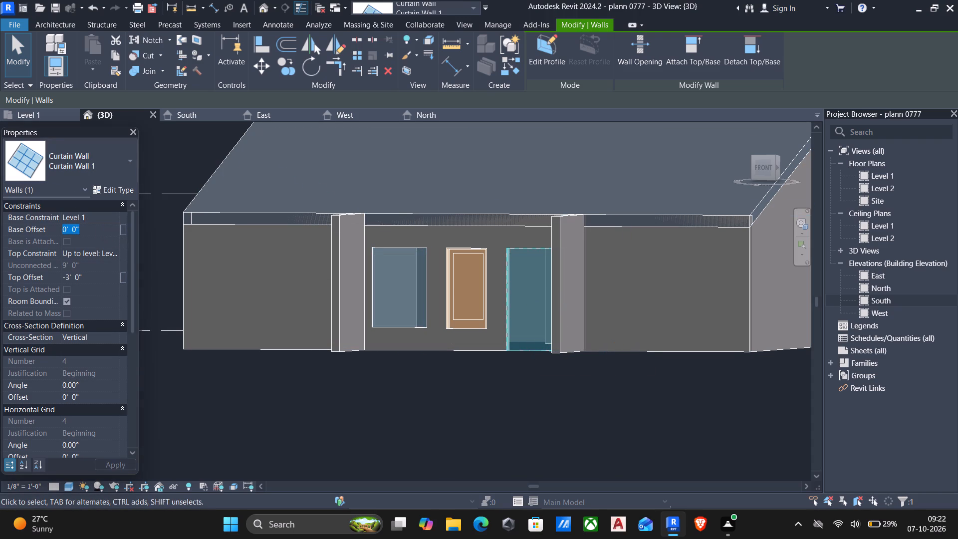
pyautogui.write("2'")
pyautogui.press('Return')
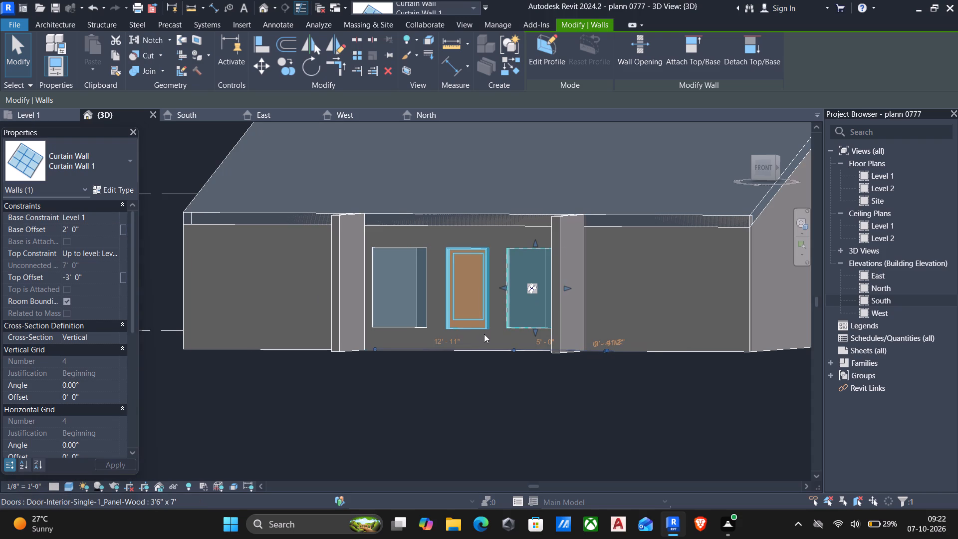
pyautogui.press('Escape')
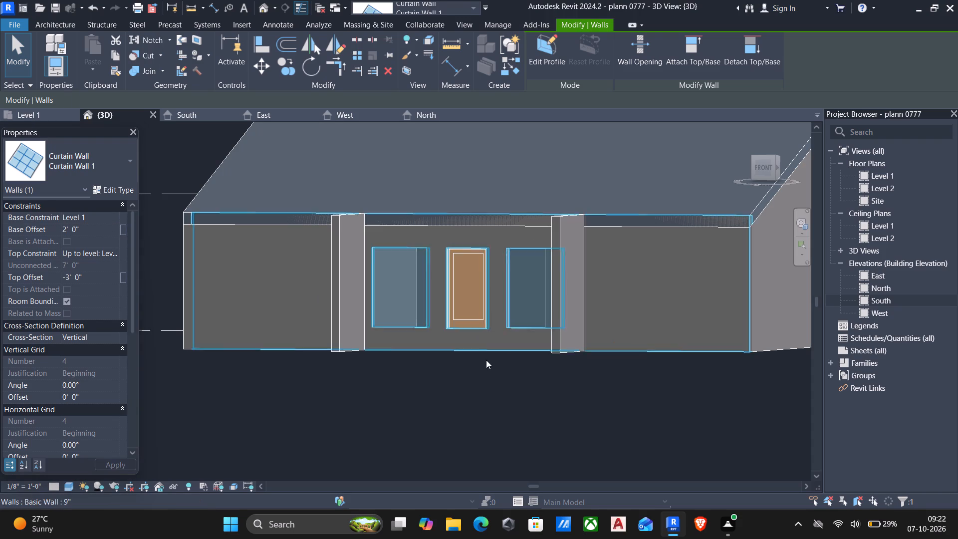
pyautogui.scroll(-2, 482, 363)
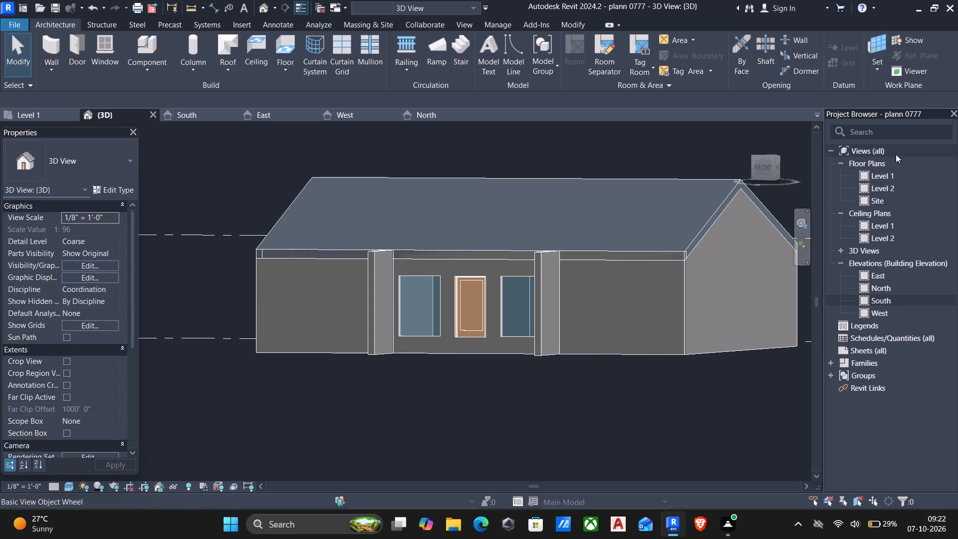
# On Level 1, draw a similar 6' curtain wall in the southwest room's front wall, starting 3' from the west wall's inner face.
pyautogui.doubleClick(889, 175)
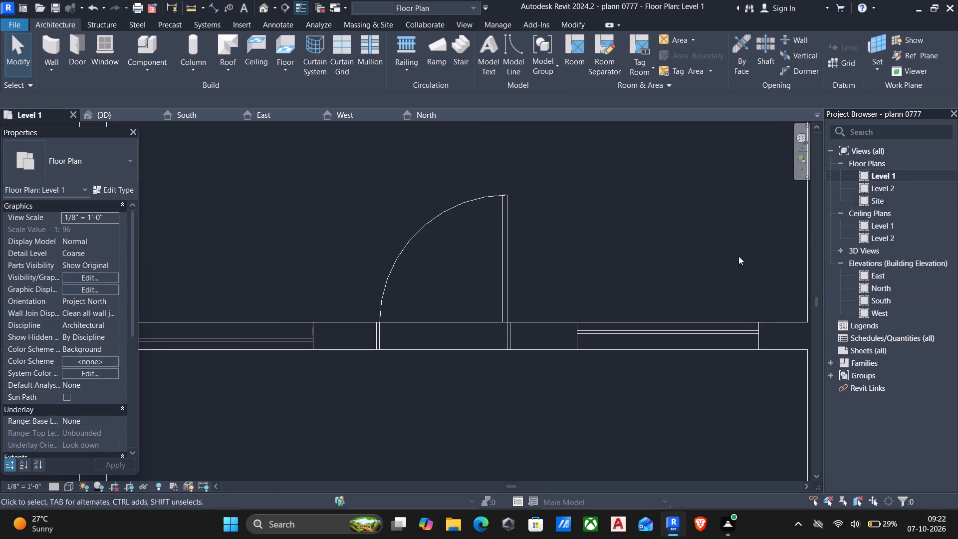
pyautogui.scroll(-12, 334, 327)
pyautogui.moveTo(335, 330); pyautogui.dragTo(405, 330, button='middle')
pyautogui.scroll(4, 405, 330)
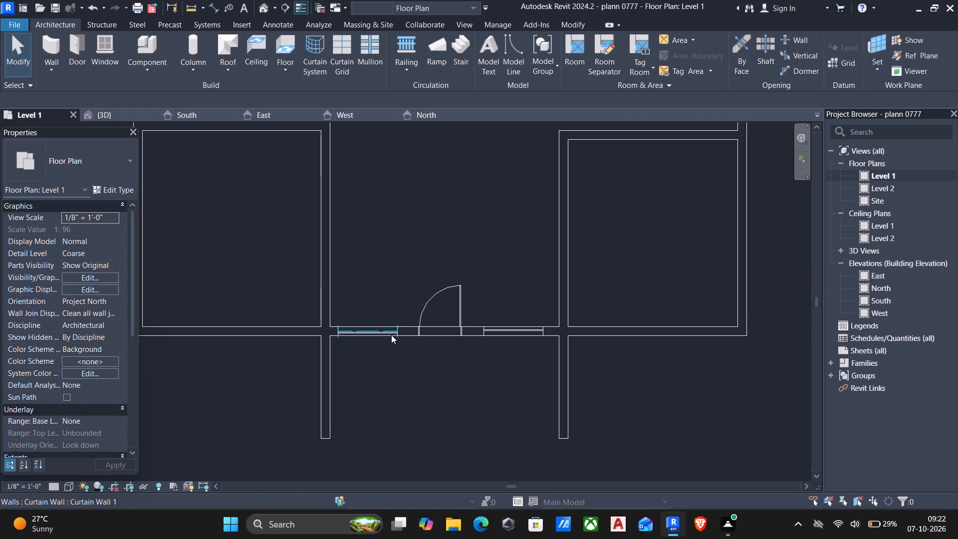
pyautogui.click(380, 330)
pyautogui.write('cs')
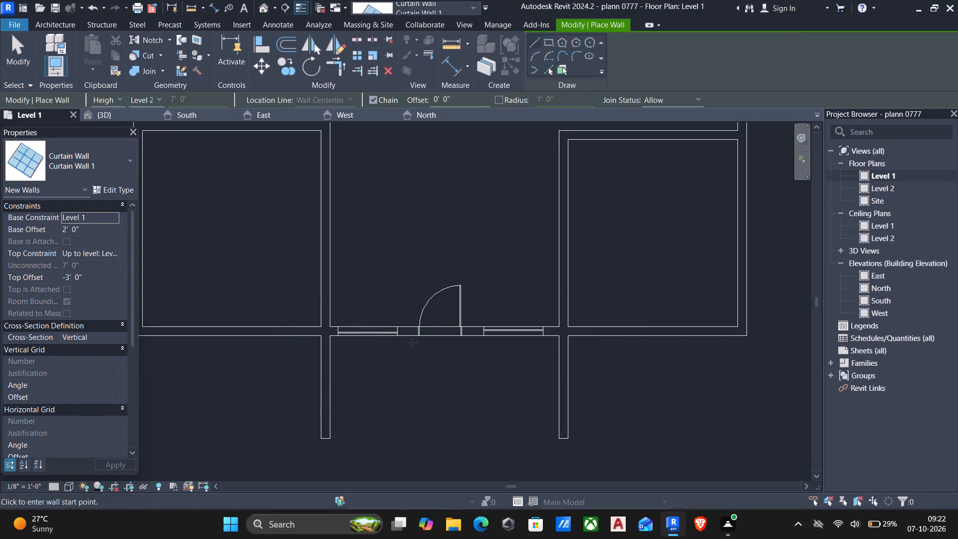
pyautogui.scroll(-1, 390, 331)
pyautogui.moveTo(389, 332); pyautogui.dragTo(489, 323, button='middle')
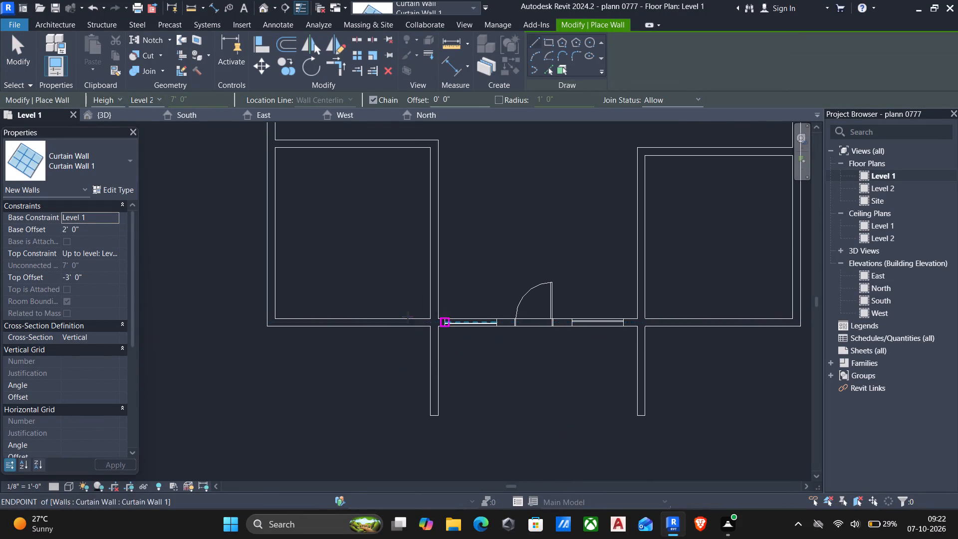
pyautogui.scroll(3, 408, 317)
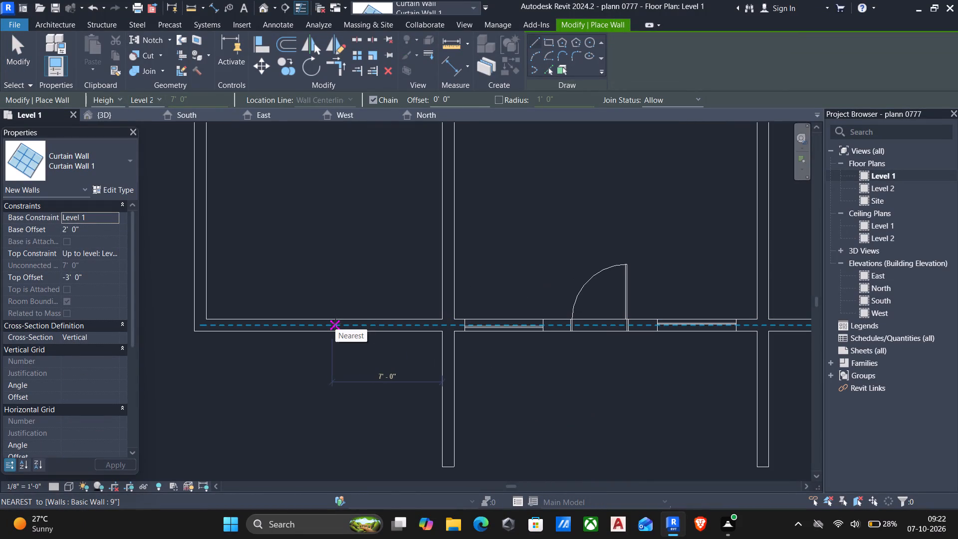
pyautogui.click(251, 325)
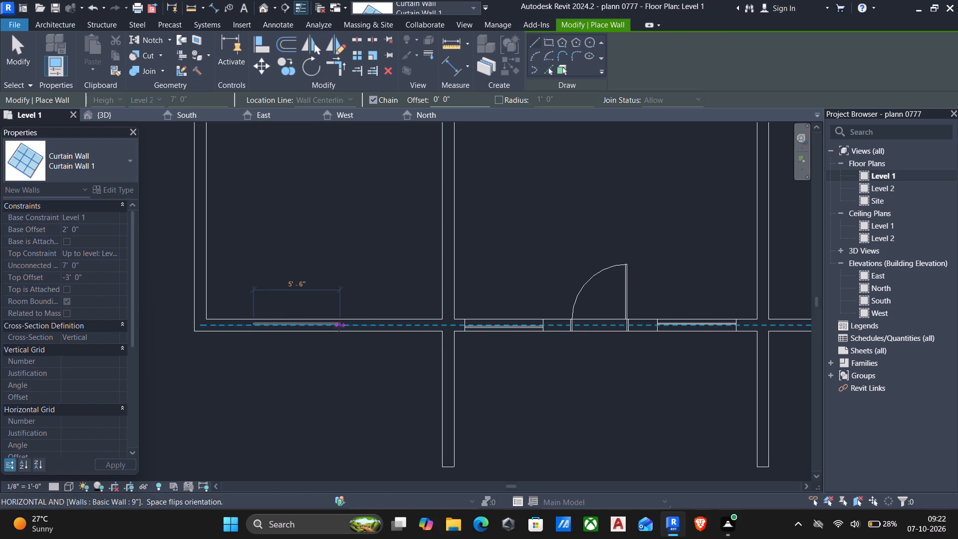
pyautogui.write("6'")
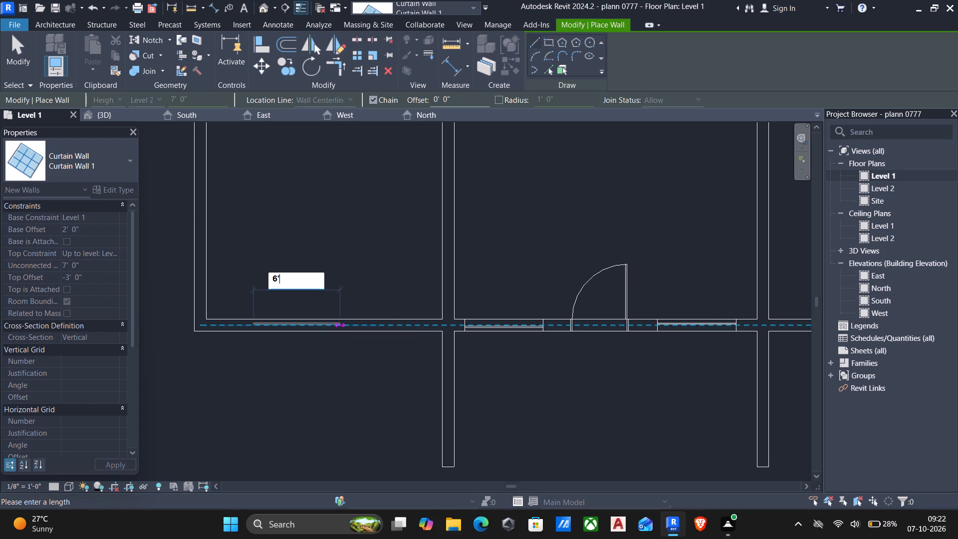
pyautogui.press('Return')
pyautogui.press('Escape')
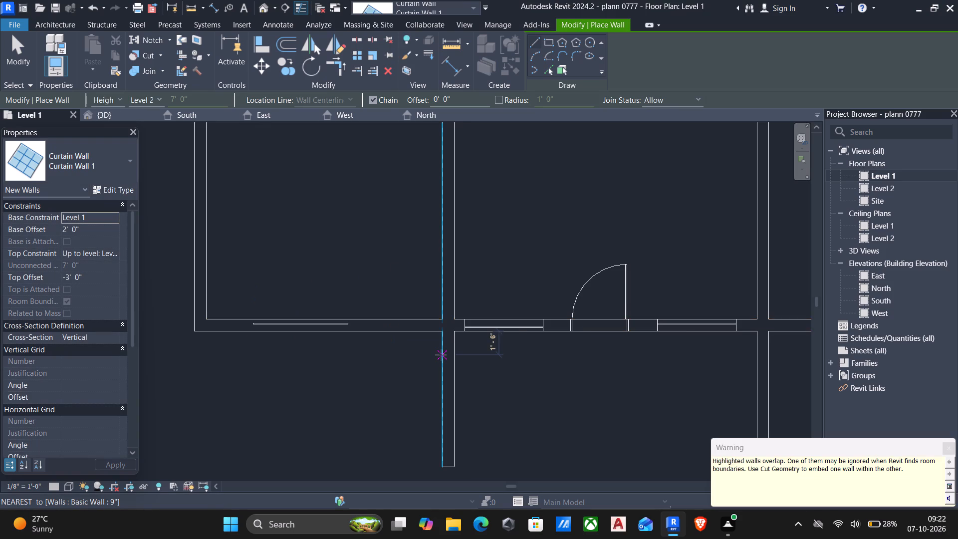
pyautogui.scroll(-2, 441, 355)
pyautogui.press('Escape')
# Nudge the southwest room's curtain wall east until it sits 4' from the west wall's inner face.
pyautogui.click(298, 330)
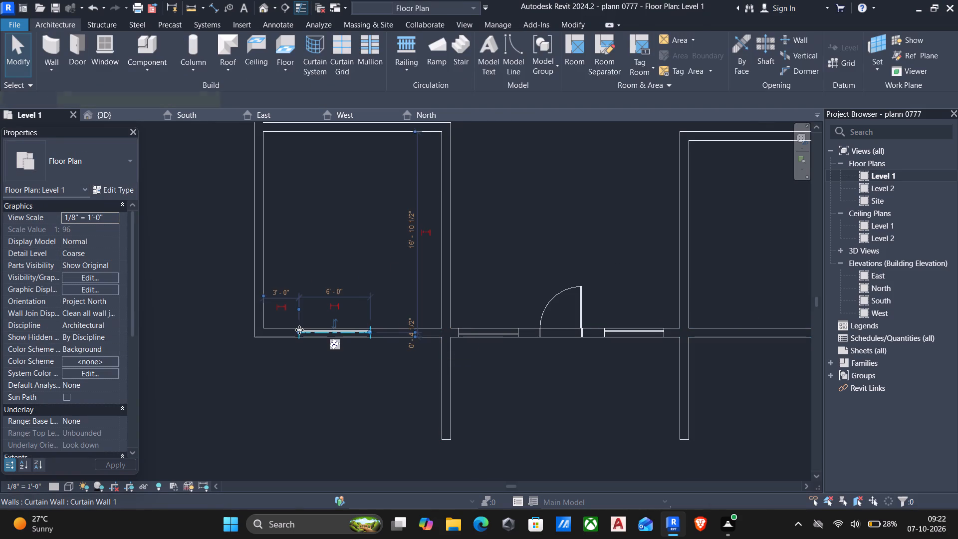
pyautogui.press('Right')
pyautogui.press('Right')
pyautogui.press('Right')
pyautogui.scroll(-1, 376, 357)
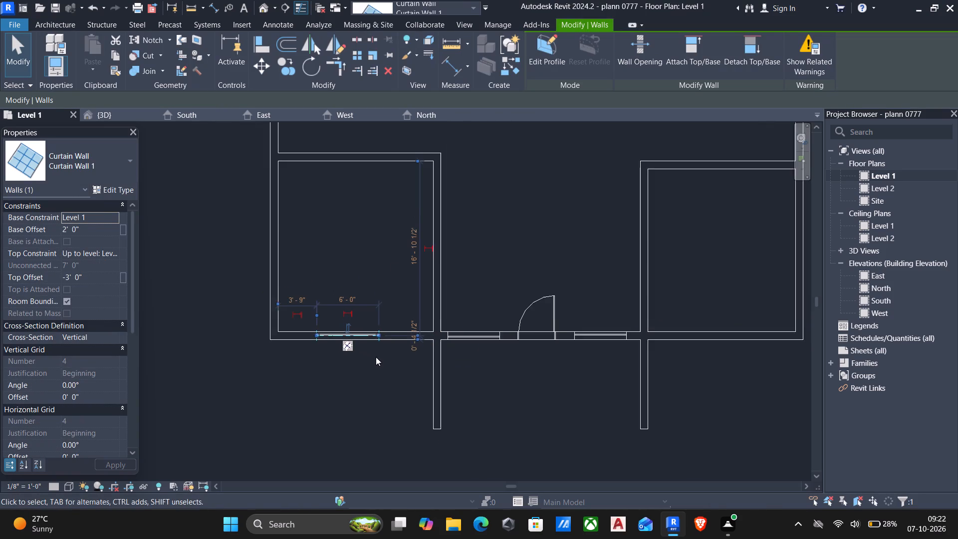
pyautogui.moveTo(374, 358); pyautogui.dragTo(342, 364, button='middle')
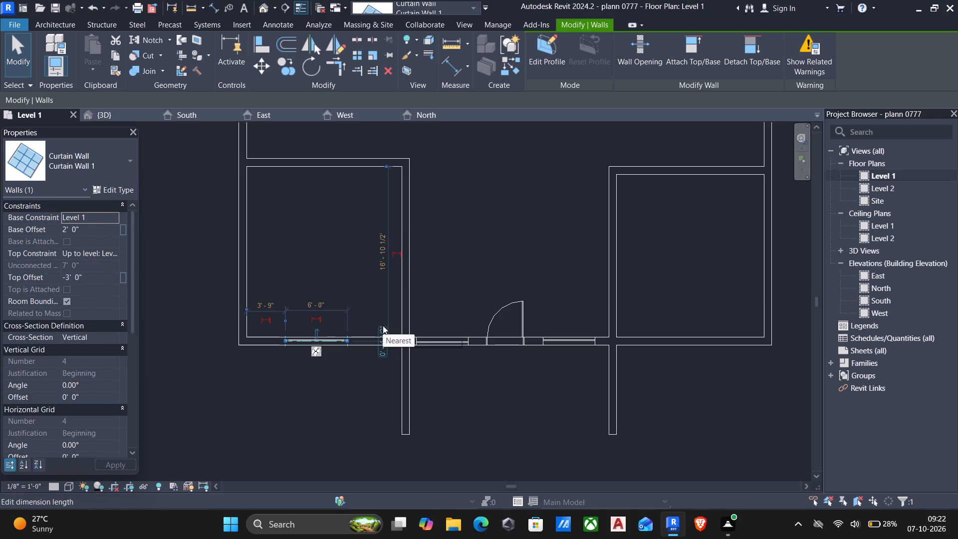
pyautogui.press('Escape')
pyautogui.click(319, 343)
pyautogui.press('Right')
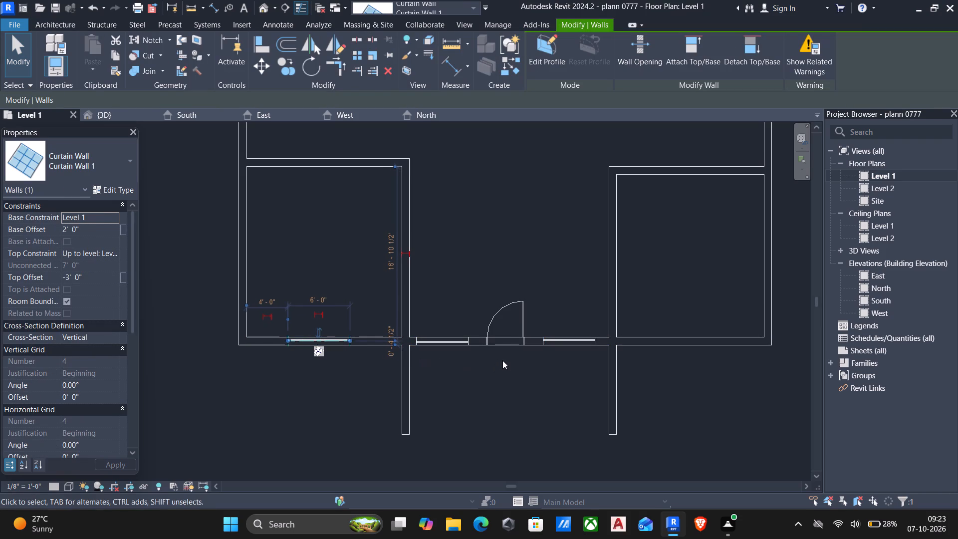
# Draw a similar 6' curtain wall in the southeast room's front wall, starting 1'-6" from the east wall's inner face.
pyautogui.write('cs')
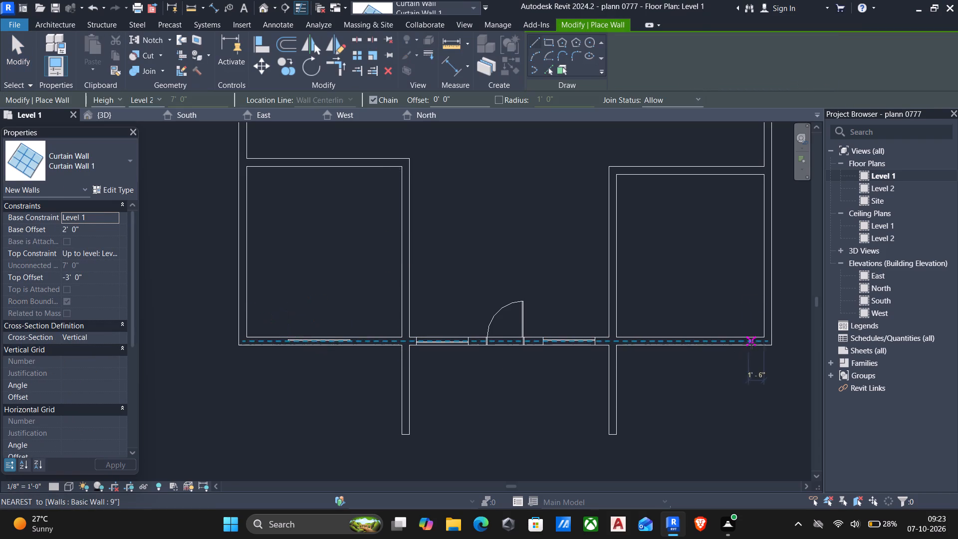
pyautogui.scroll(3, 753, 343)
pyautogui.click(743, 342)
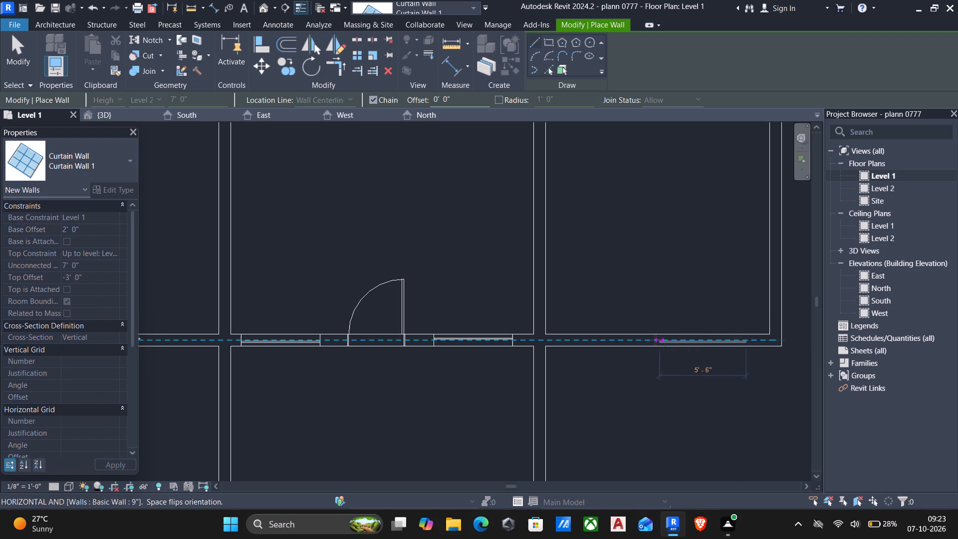
pyautogui.write("6'")
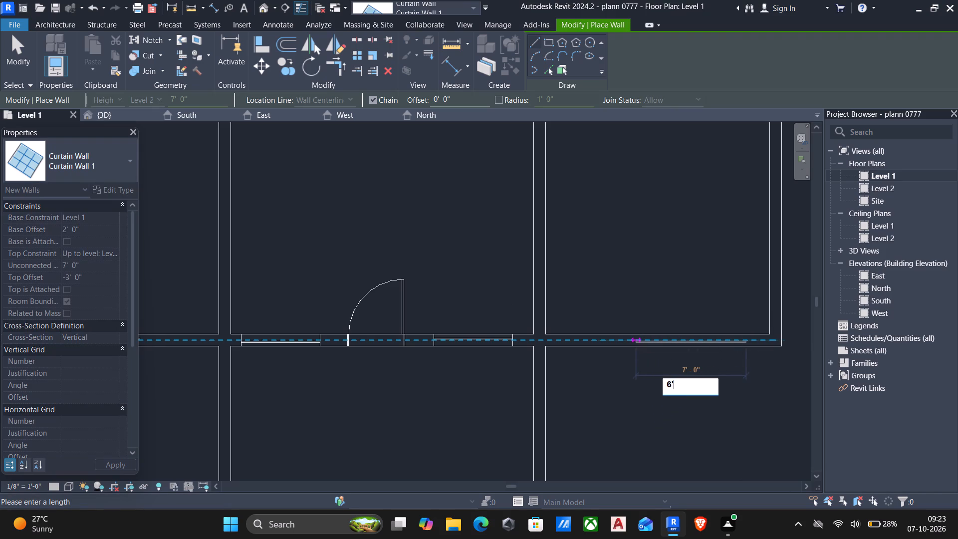
pyautogui.press('Return')
pyautogui.press('Return')
pyautogui.press('Escape')
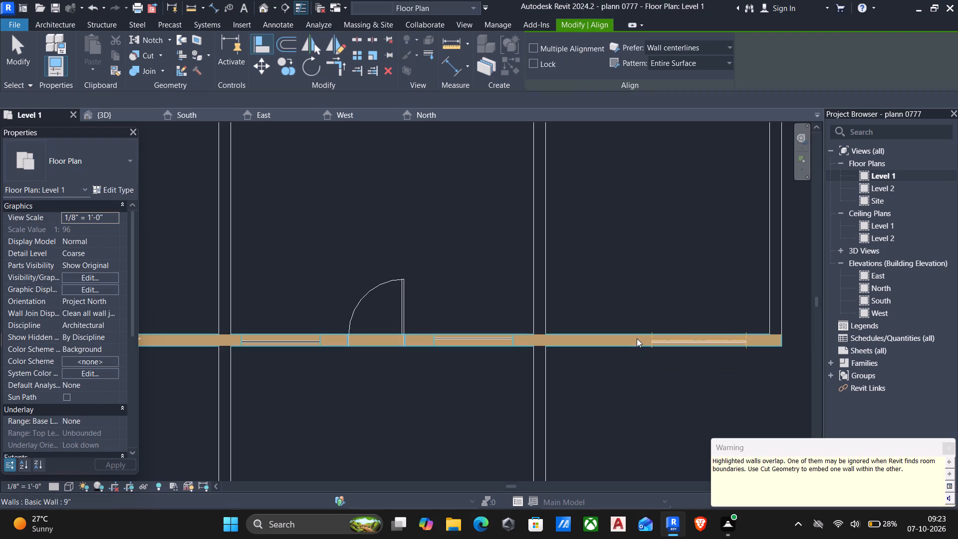
# Nudge the southeast room's curtain wall west until it sits 3' from the east wall's inner face.
pyautogui.click(674, 341)
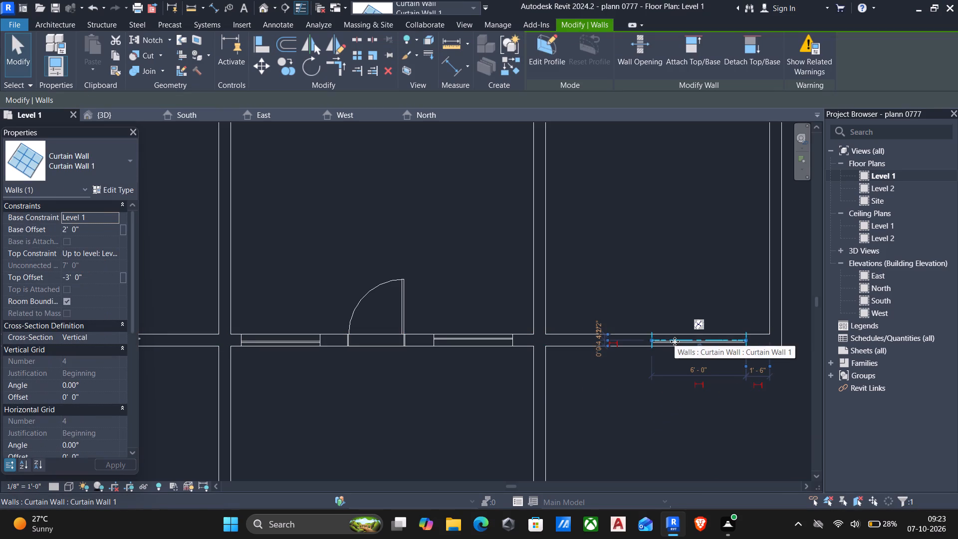
pyautogui.press('Left')
pyautogui.press('Left')
pyautogui.press('Left')
pyautogui.press('Left')
pyautogui.press('Left')
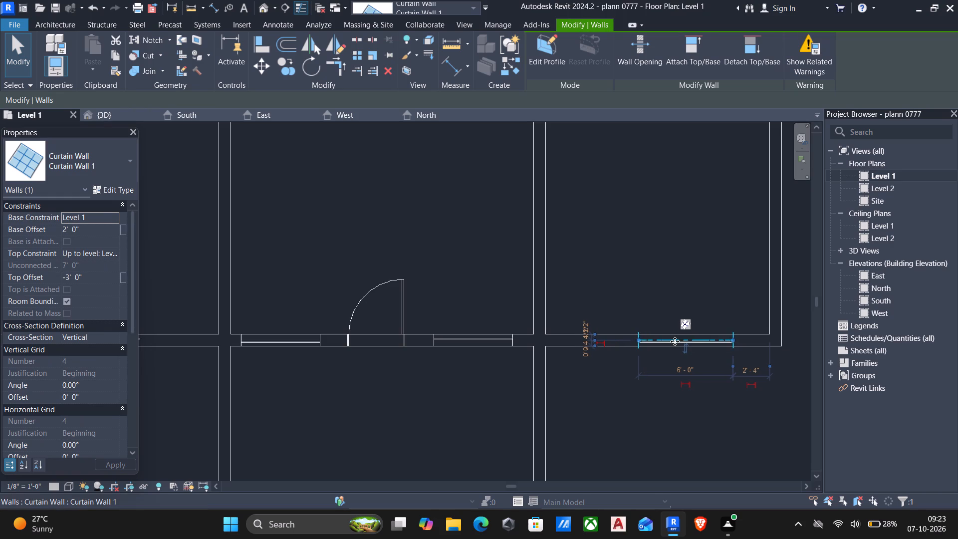
pyautogui.press('Left')
pyautogui.press('Left')
pyautogui.press('Left')
pyautogui.press('Left')
pyautogui.scroll(-3, 555, 379)
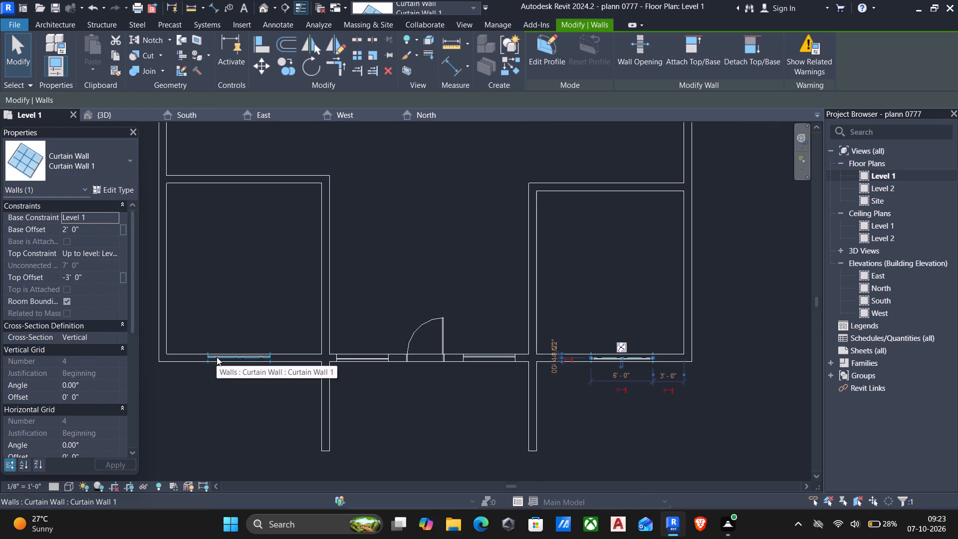
# On Level 1, use Cut Geometry to embed both 6' curtain walls in the front wall, and show the 3D view.
pyautogui.click(259, 8)
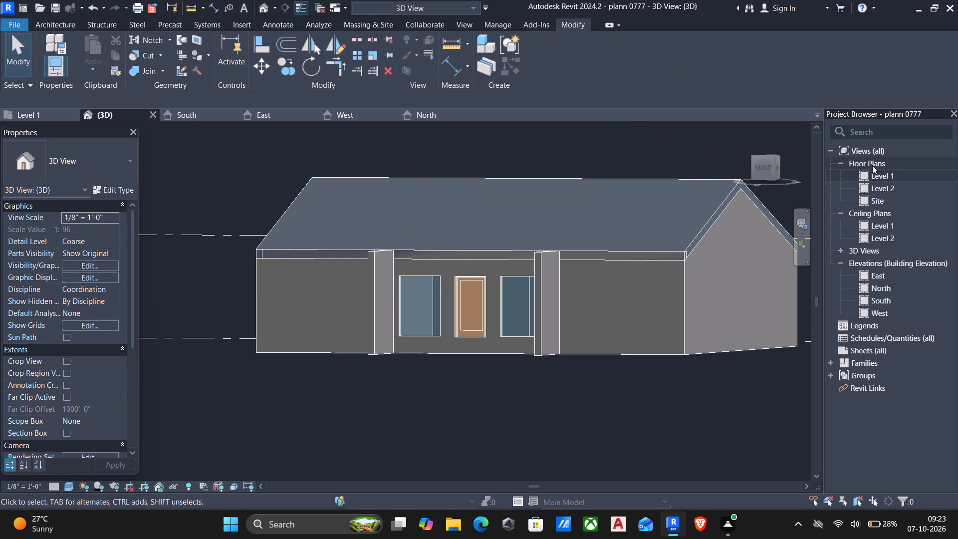
pyautogui.doubleClick(889, 179)
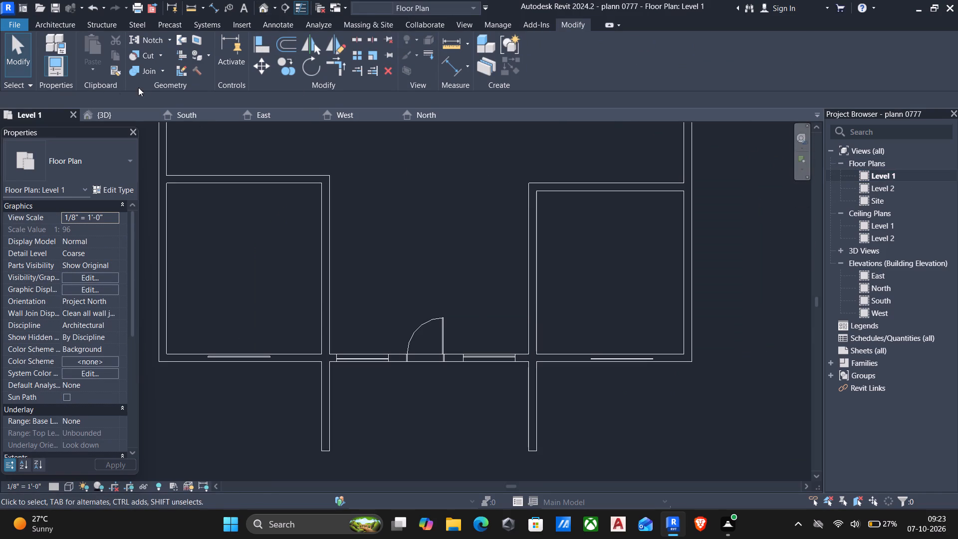
pyautogui.click(149, 54)
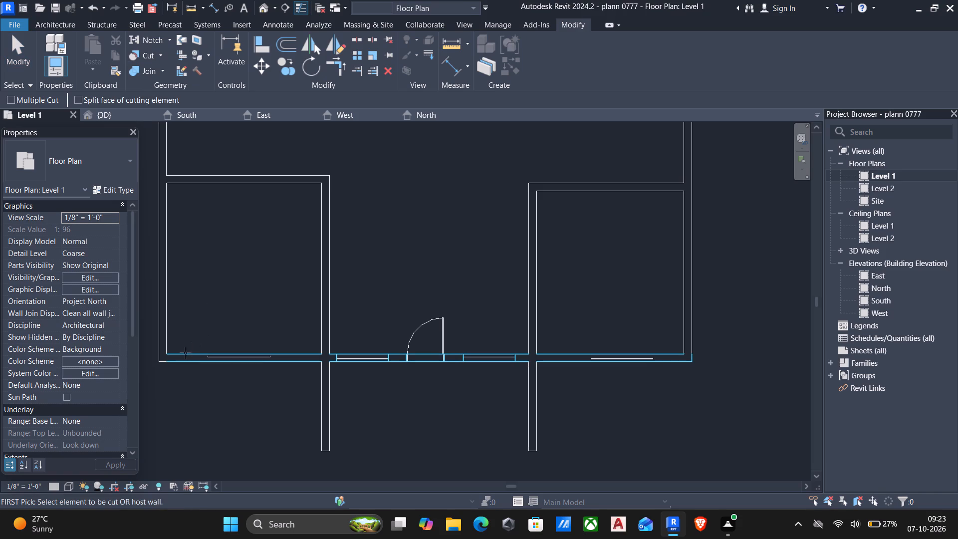
pyautogui.click(185, 351)
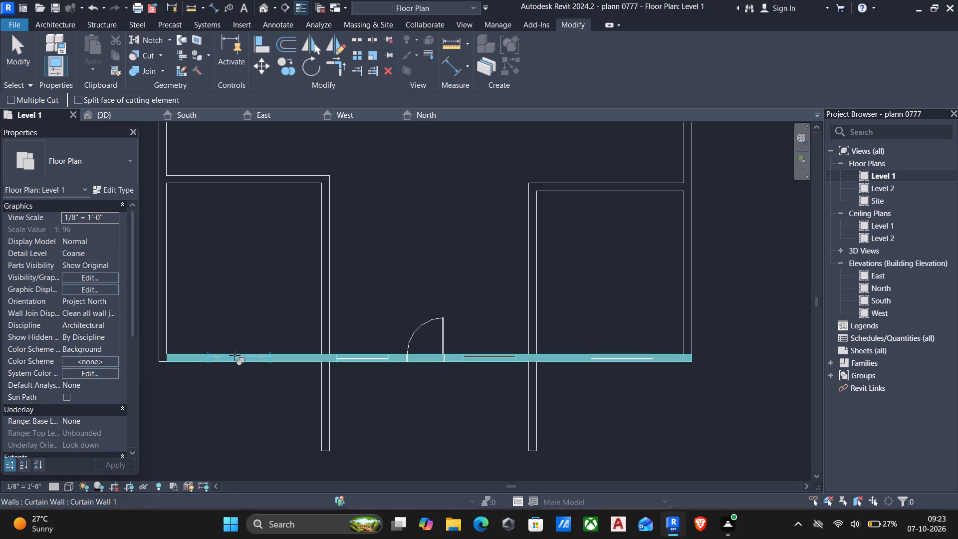
pyautogui.click(235, 355)
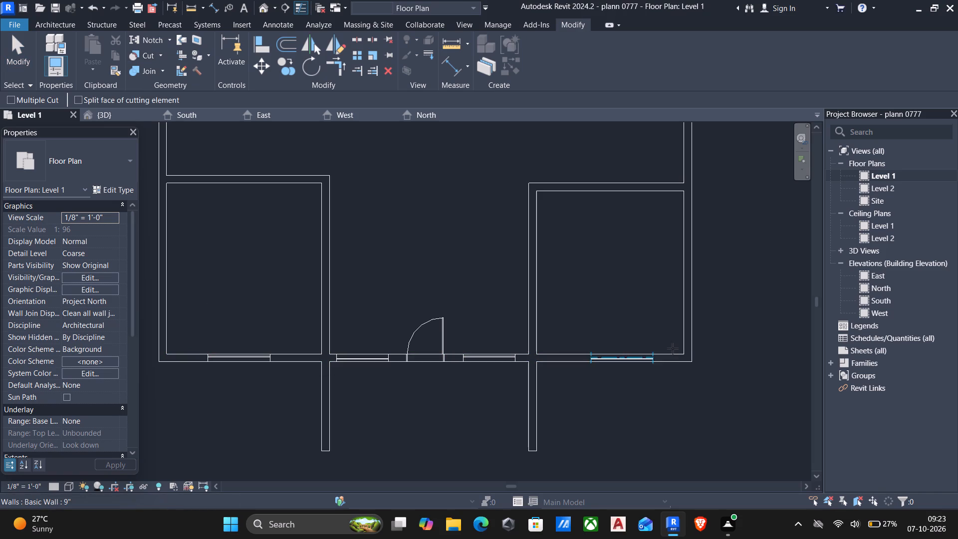
pyautogui.click(674, 354)
pyautogui.scroll(3, 645, 365)
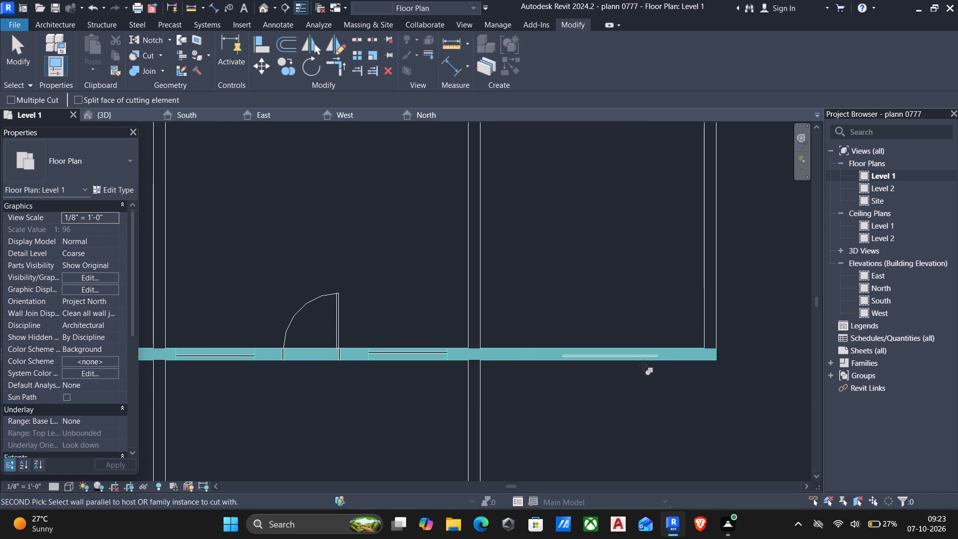
pyautogui.click(629, 359)
pyautogui.scroll(-5, 624, 357)
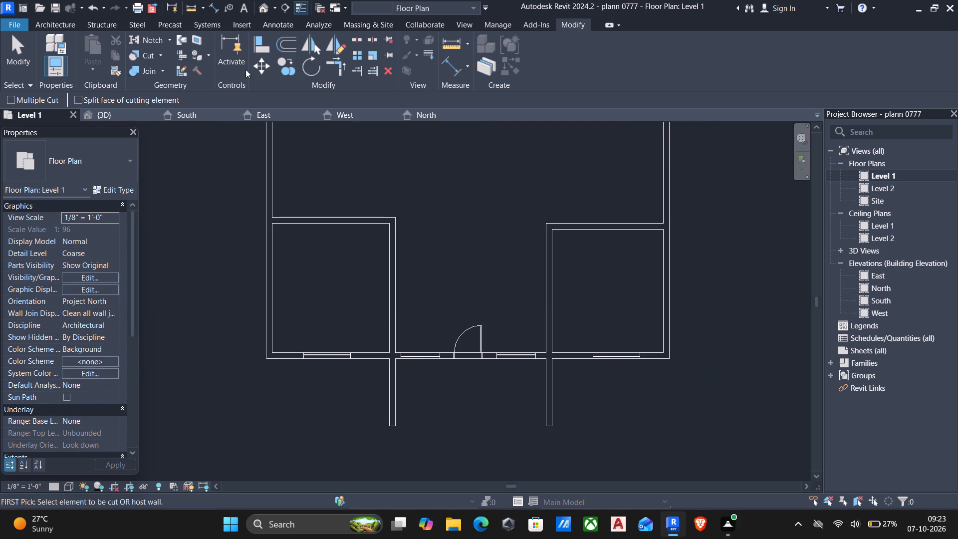
pyautogui.click(109, 110)
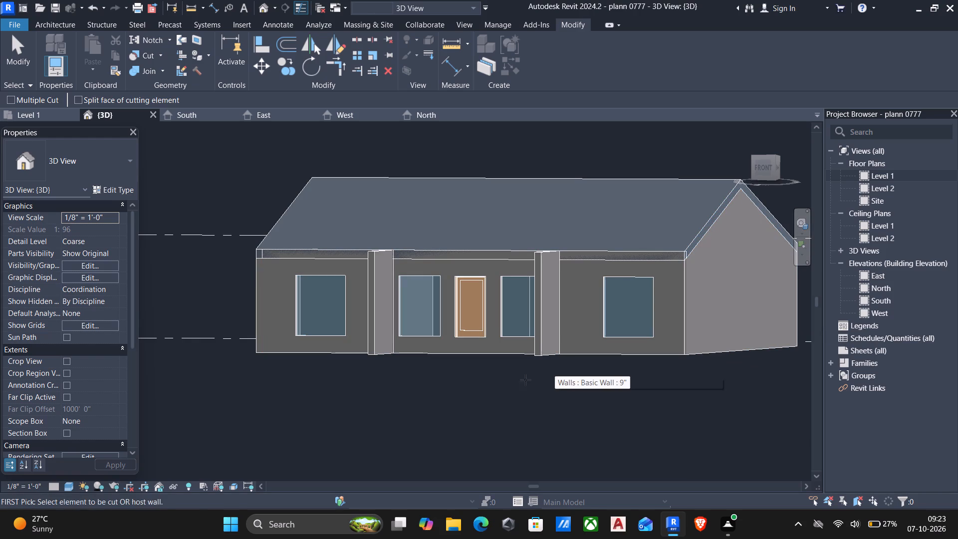
pyautogui.press('Escape')
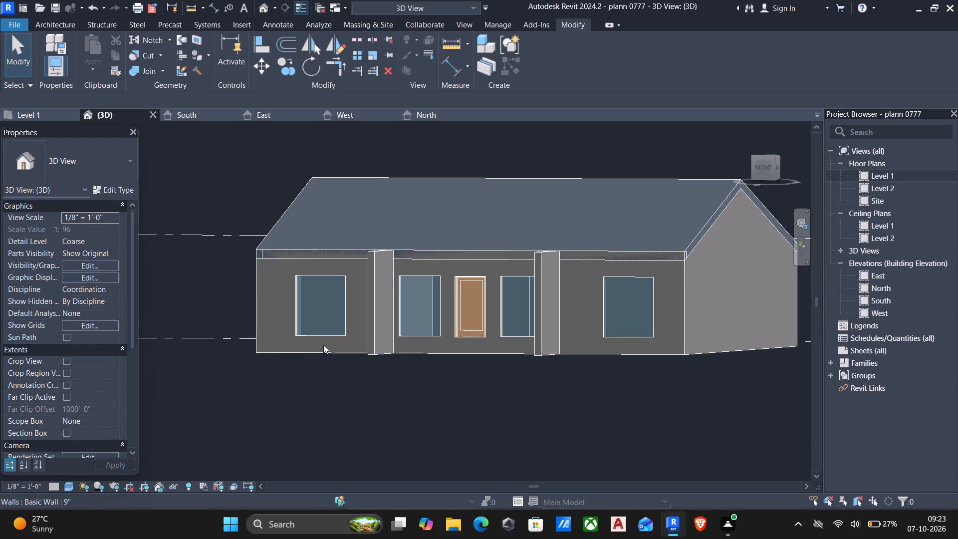
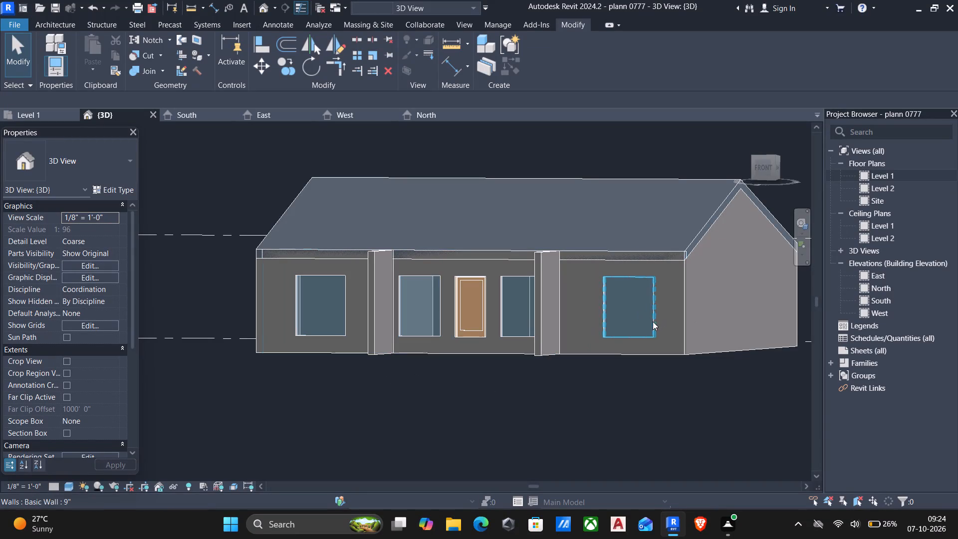
# Set the base offset of the southeast room's 6' curtain wall to 3'.
pyautogui.click(620, 334)
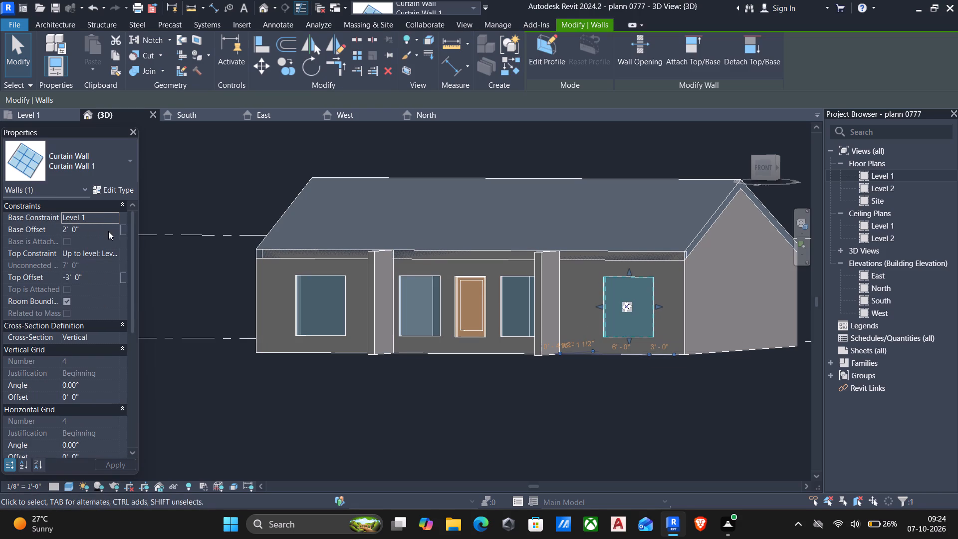
pyautogui.click(108, 231)
pyautogui.write("3'")
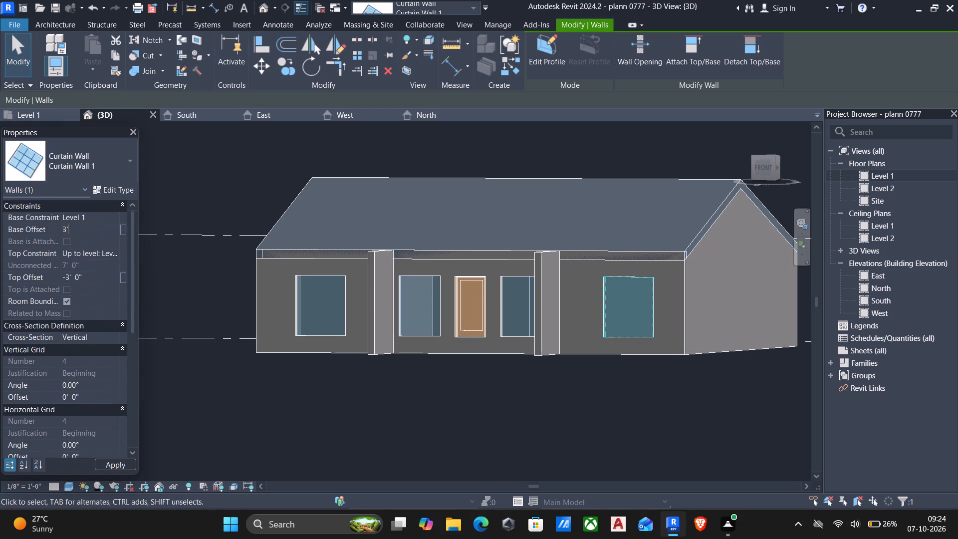
pyautogui.press('Return')
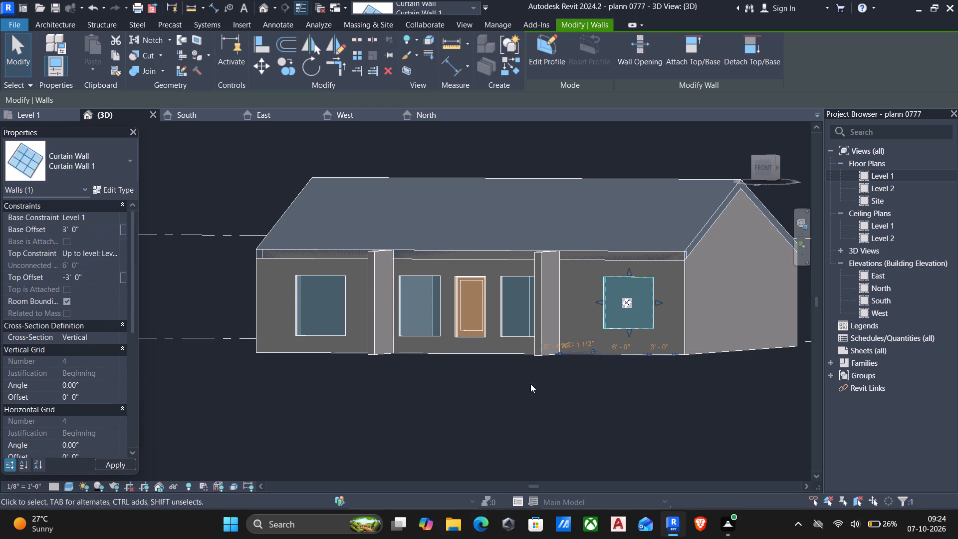
pyautogui.keyDown('shift'); pyautogui.moveTo(530, 384); pyautogui.dragTo(545, 408, button='middle'); pyautogui.keyUp('shift')
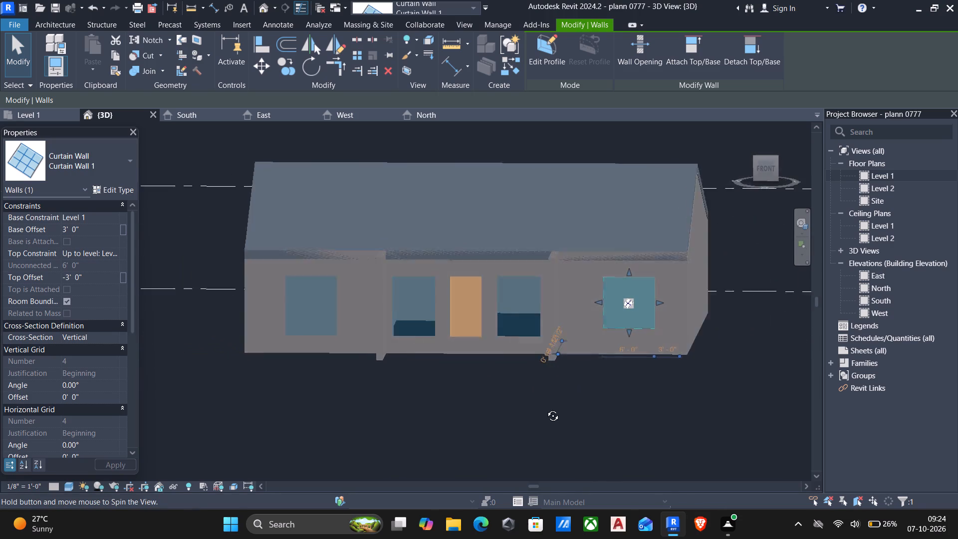
pyautogui.keyDown('shift'); pyautogui.moveTo(545, 408); pyautogui.dragTo(544, 409, button='middle'); pyautogui.keyUp('shift')
pyautogui.press('Escape')
# Align the bottom edge of the southwest room's curtain wall to the bottom edge of the southeast room's curtain wall.
pyautogui.press('a')
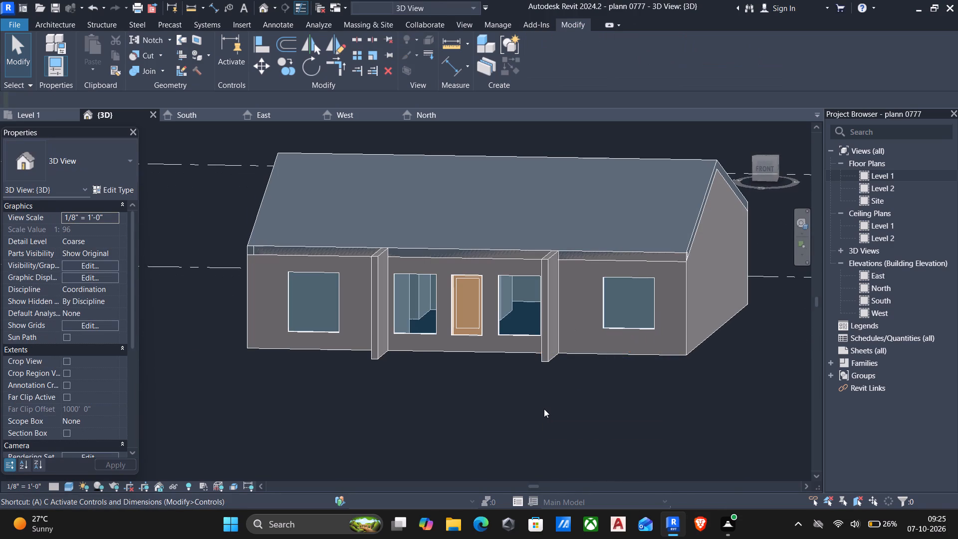
pyautogui.press('l')
pyautogui.click(628, 329)
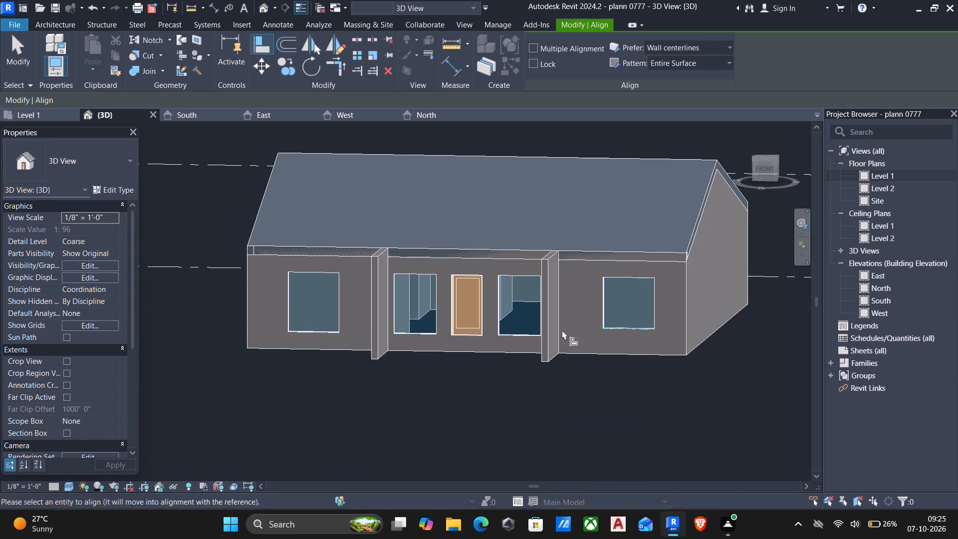
pyautogui.click(303, 333)
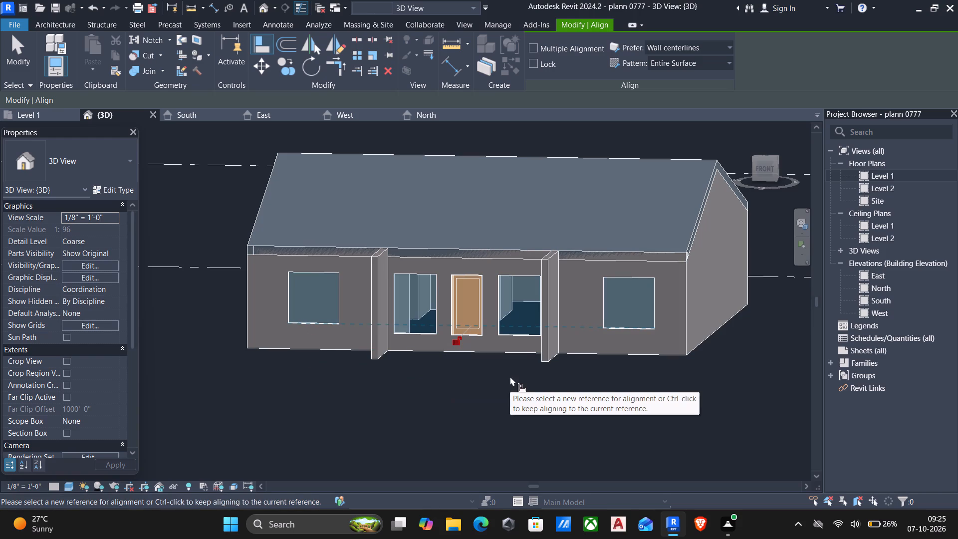
pyautogui.press('Escape')
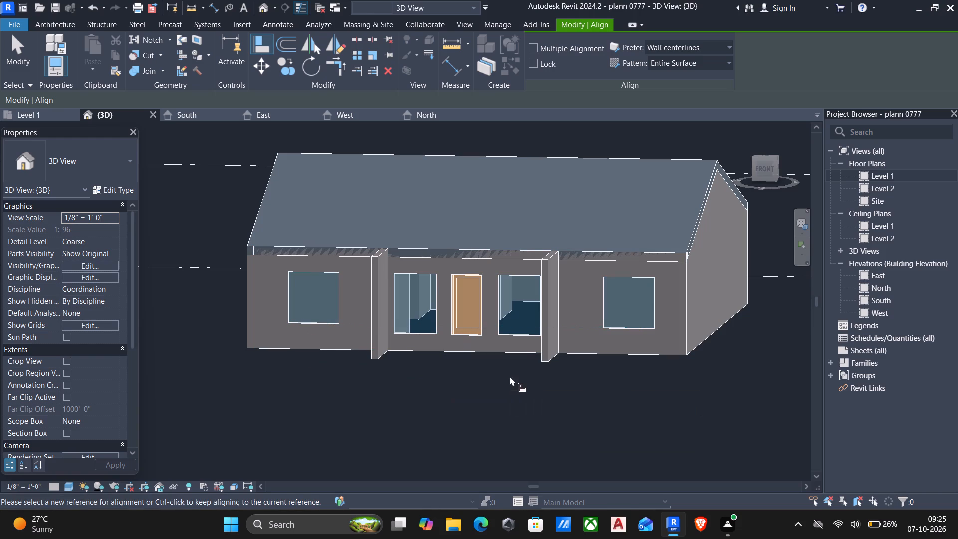
pyautogui.keyDown('shift'); pyautogui.moveTo(510, 376); pyautogui.dragTo(499, 364, button='middle'); pyautogui.keyUp('shift')
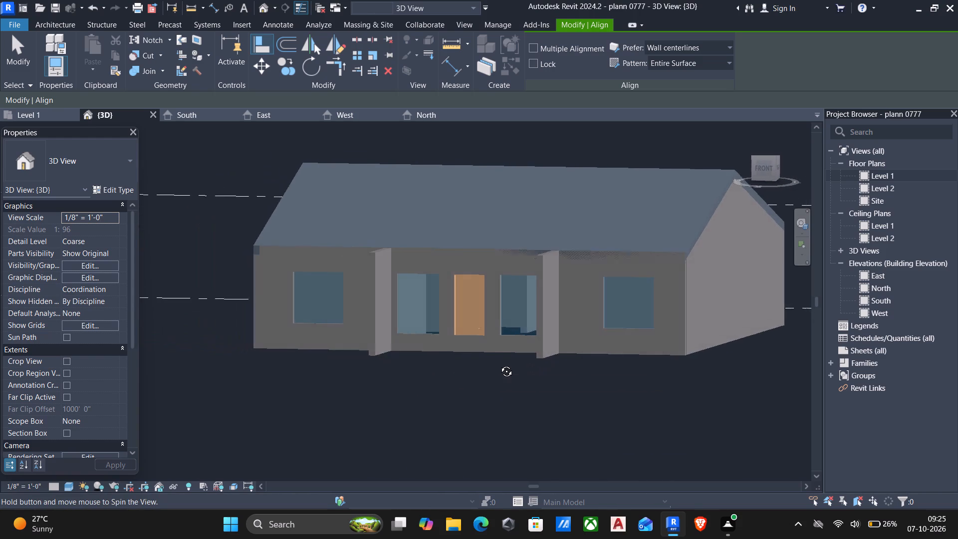
pyautogui.keyDown('shift'); pyautogui.moveTo(499, 364); pyautogui.dragTo(512, 360, button='middle'); pyautogui.keyUp('shift')
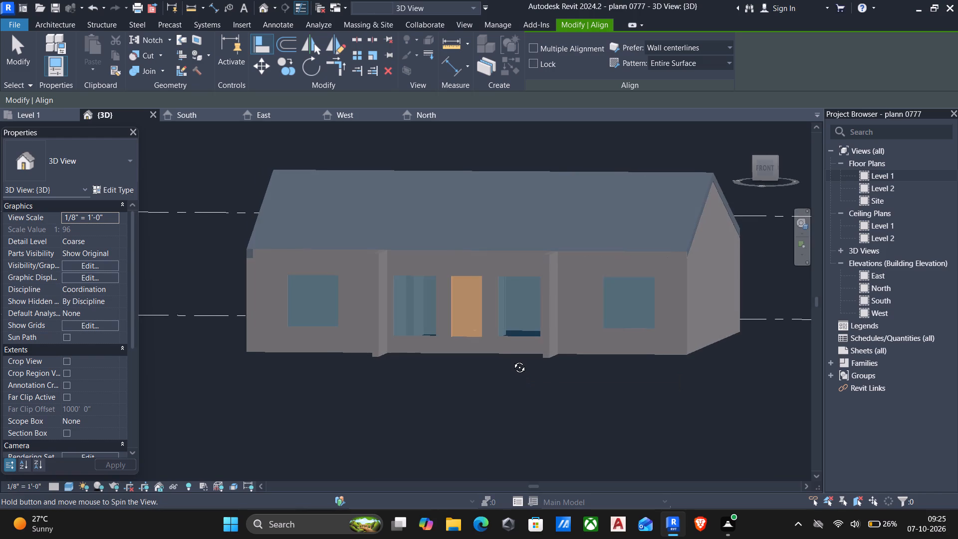
pyautogui.keyDown('shift'); pyautogui.moveTo(512, 360); pyautogui.dragTo(509, 360, button='middle'); pyautogui.keyUp('shift')
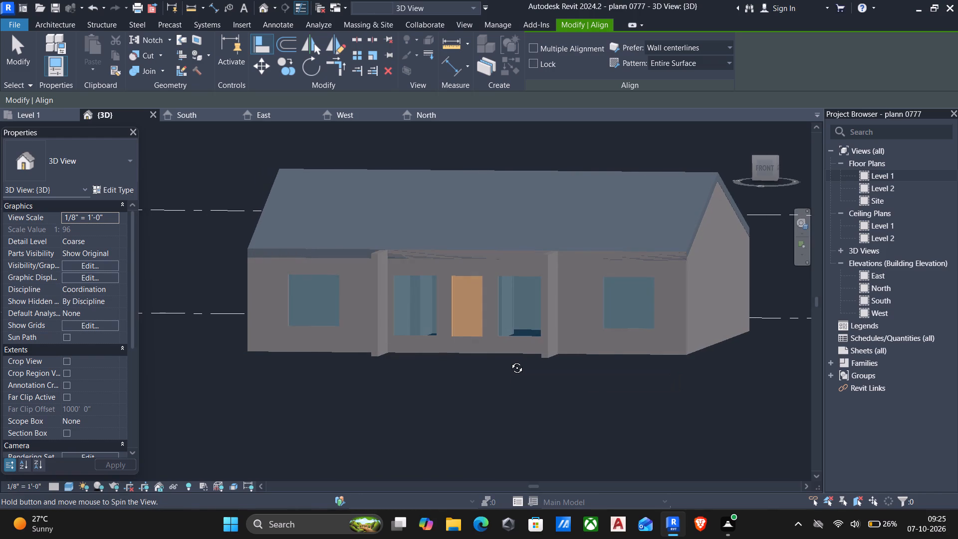
pyautogui.keyDown('shift'); pyautogui.moveTo(509, 360); pyautogui.dragTo(510, 361, button='middle'); pyautogui.keyUp('shift')
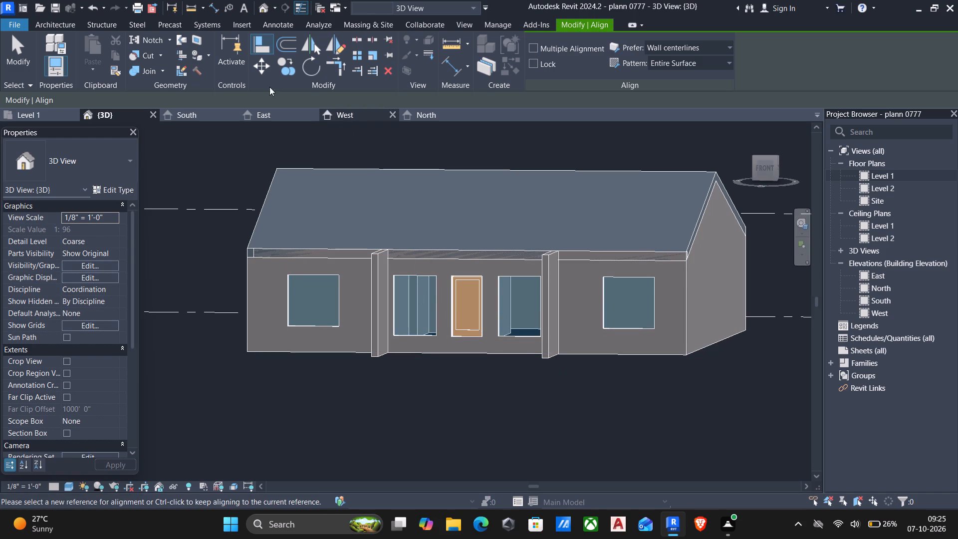
# Place two vertical curtain grid lines in the southwest room's curtain wall, dividing it into three 2' wide panels.
pyautogui.click(62, 24)
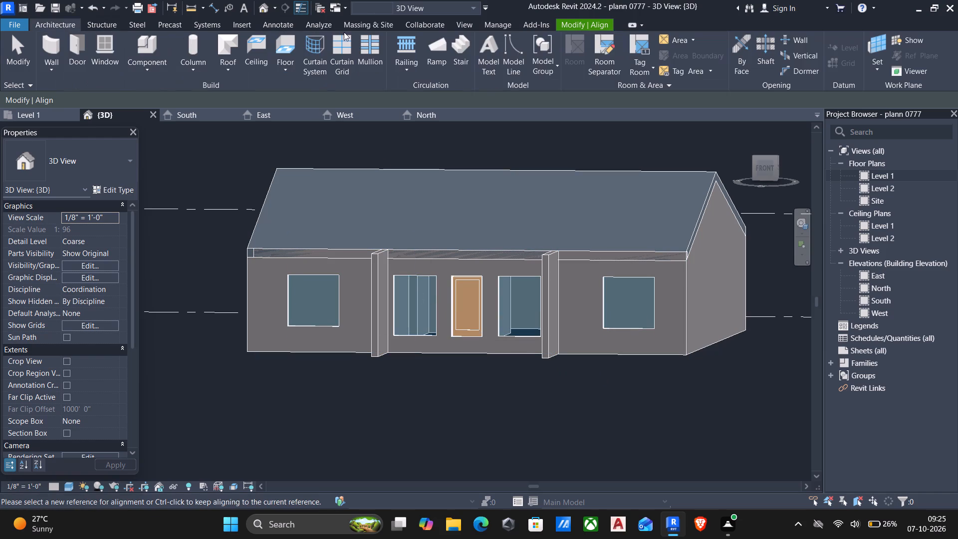
pyautogui.click(340, 46)
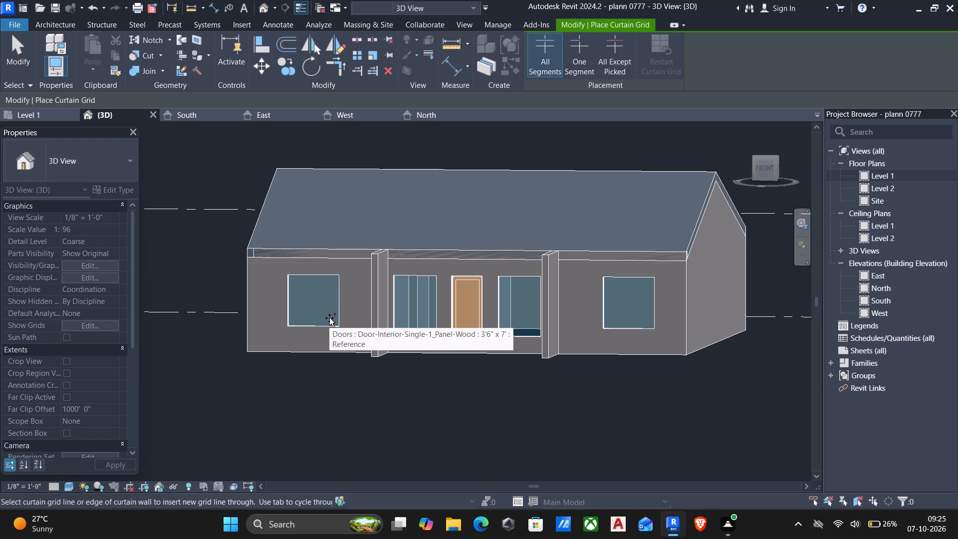
pyautogui.scroll(6, 329, 318)
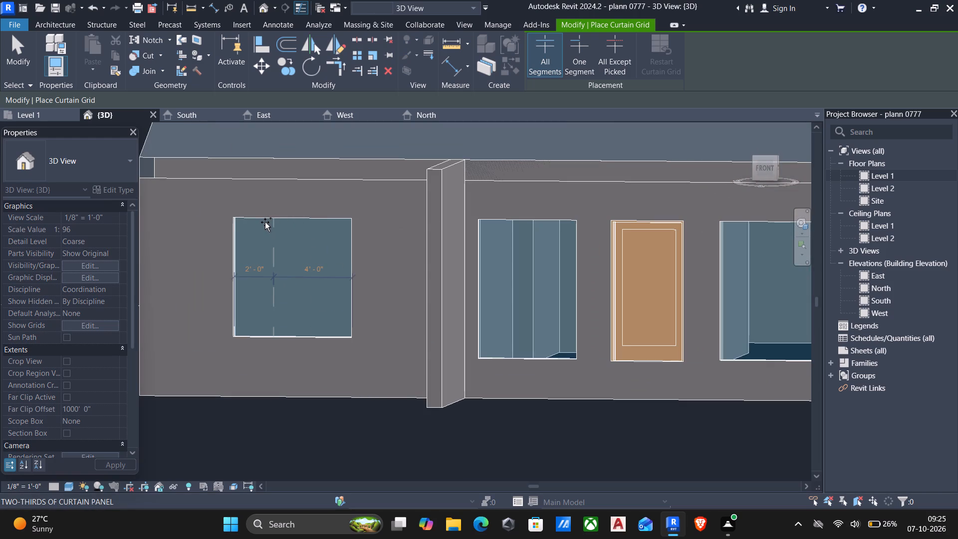
pyautogui.click(265, 222)
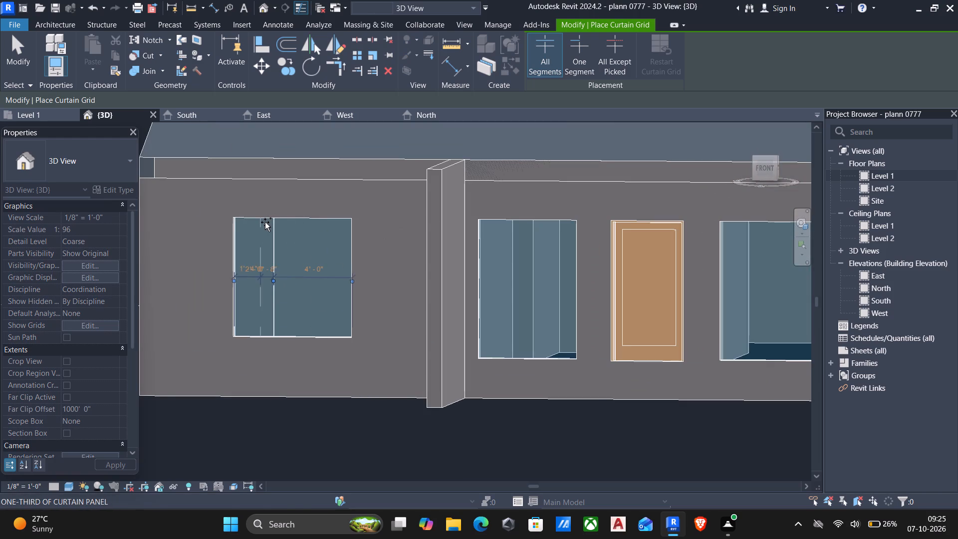
pyautogui.click(318, 219)
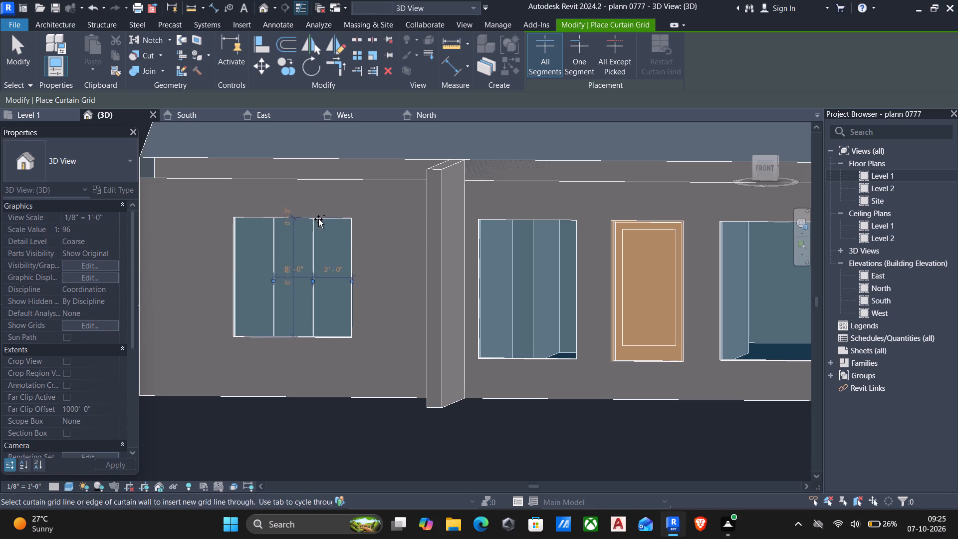
# Place two vertical curtain grid lines in the southeast room's curtain wall, dividing it into three 2' wide panels.
pyautogui.scroll(-6, 347, 236)
pyautogui.scroll(6, 643, 256)
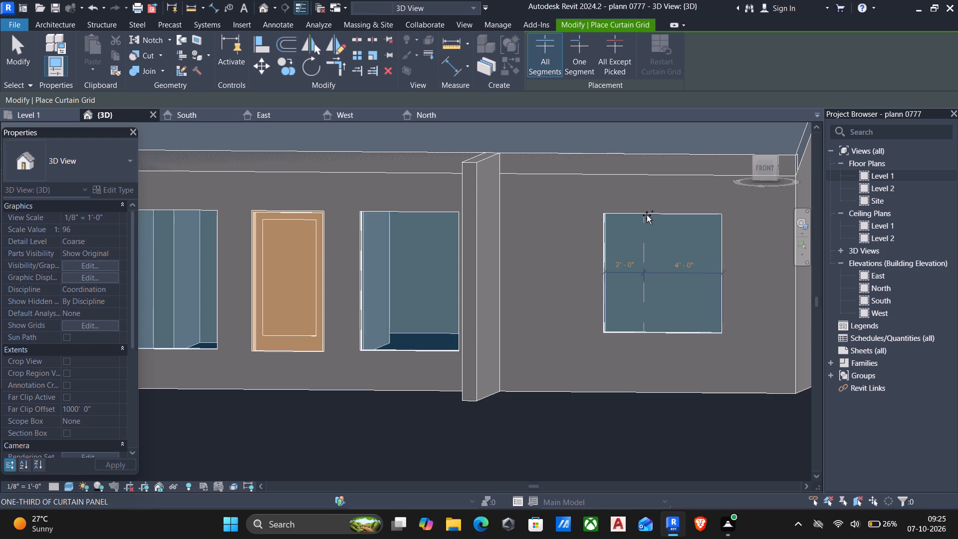
pyautogui.scroll(5, 652, 217)
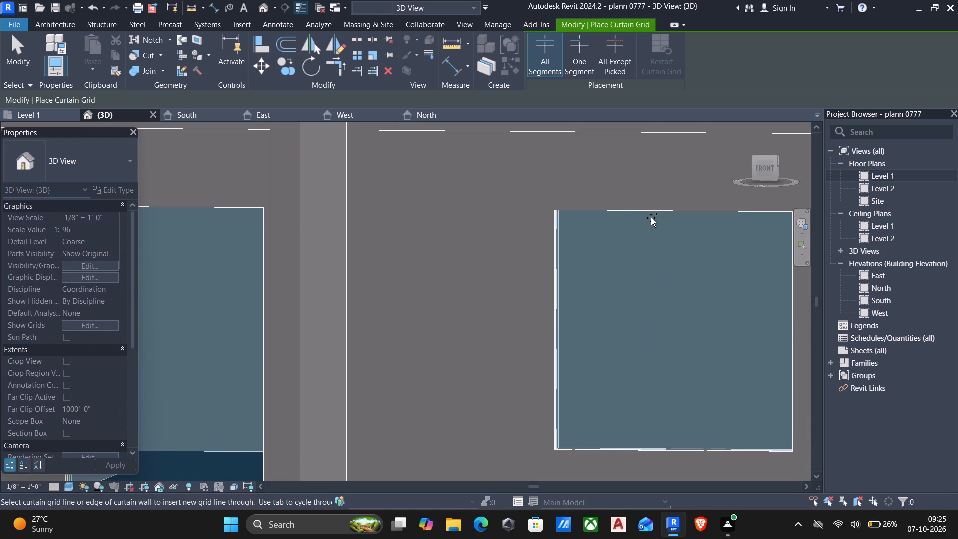
pyautogui.click(641, 211)
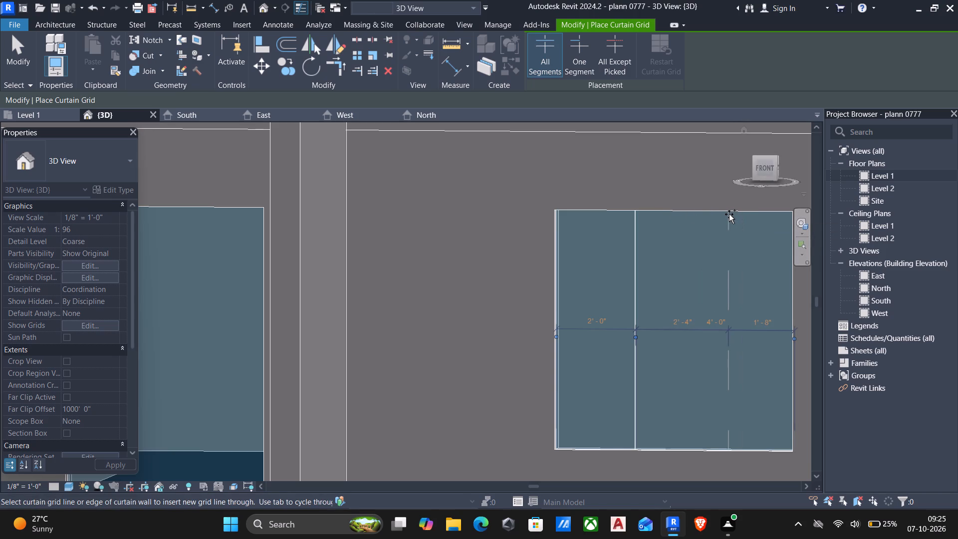
pyautogui.scroll(3, 728, 214)
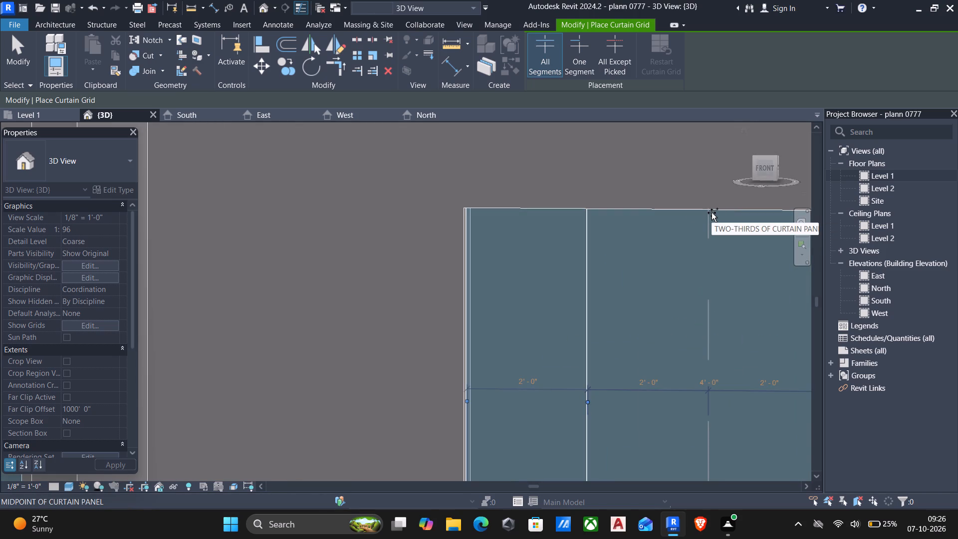
pyautogui.click(712, 213)
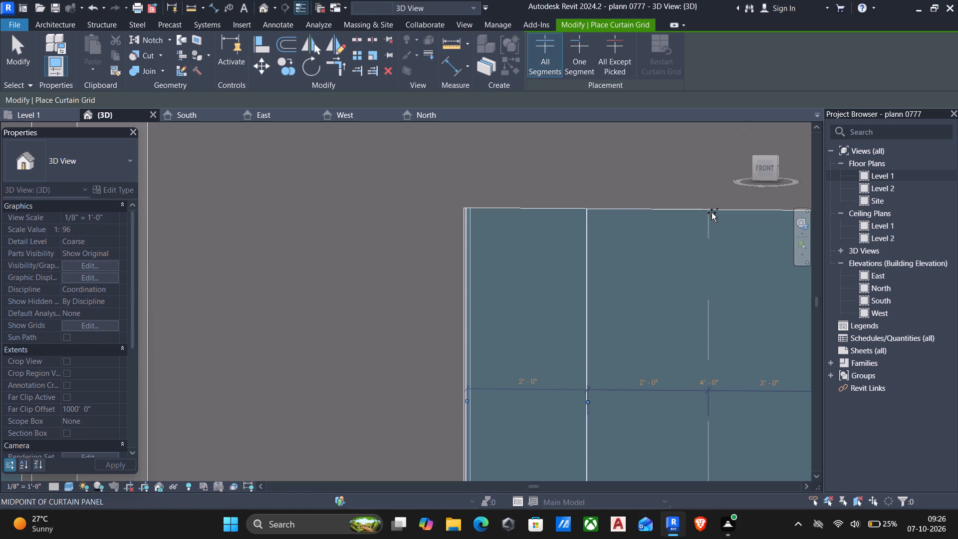
# Inspect the spacing of the vertical grid lines in the southwest room's curtain wall.
pyautogui.scroll(-7, 685, 227)
pyautogui.scroll(-4, 592, 239)
pyautogui.moveTo(577, 260); pyautogui.dragTo(640, 269, button='middle')
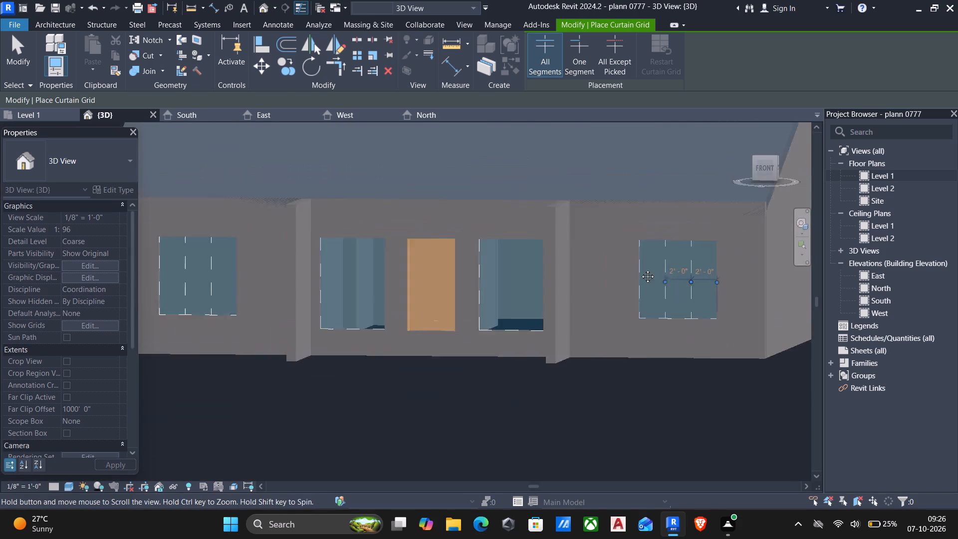
pyautogui.moveTo(640, 269); pyautogui.dragTo(710, 284, button='middle')
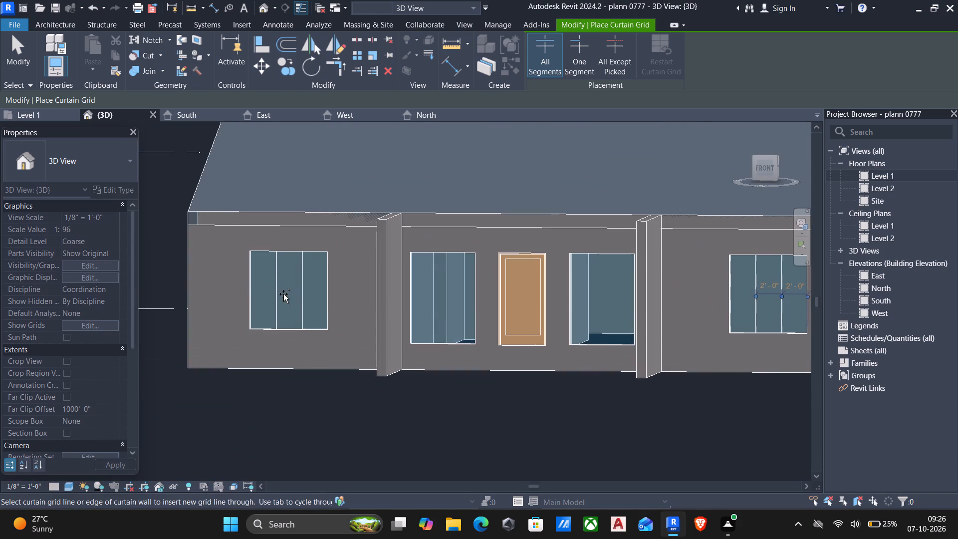
pyautogui.press('Escape')
pyautogui.scroll(5, 276, 296)
pyautogui.press('Escape')
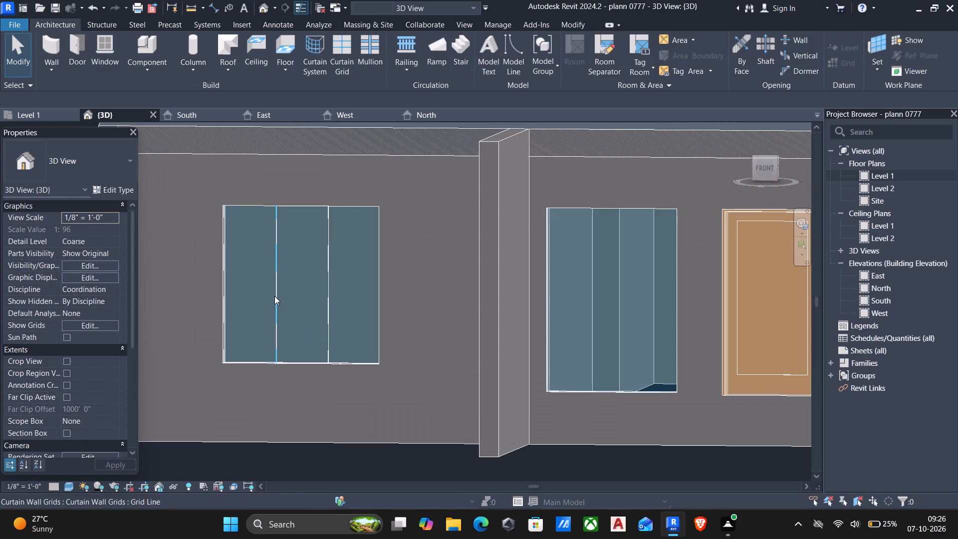
pyautogui.click(276, 295)
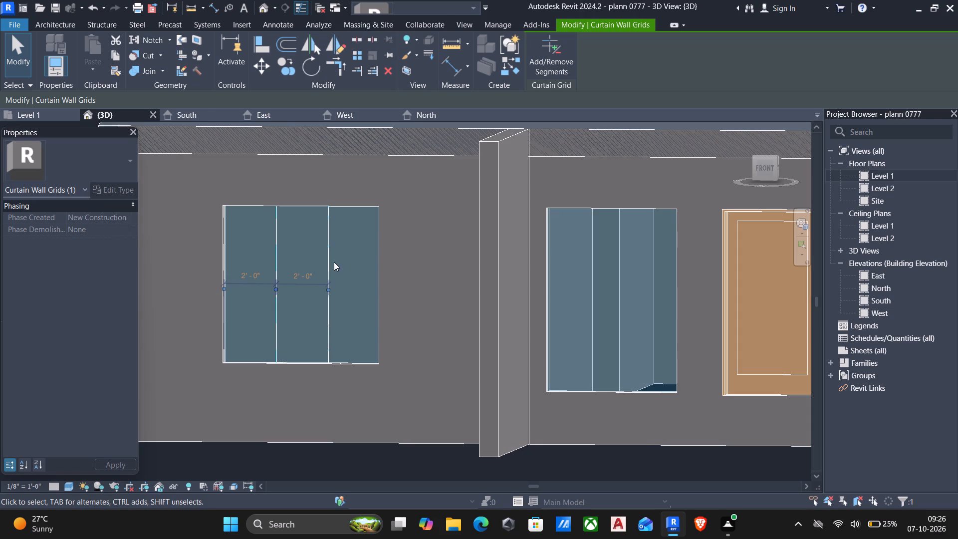
pyautogui.click(331, 259)
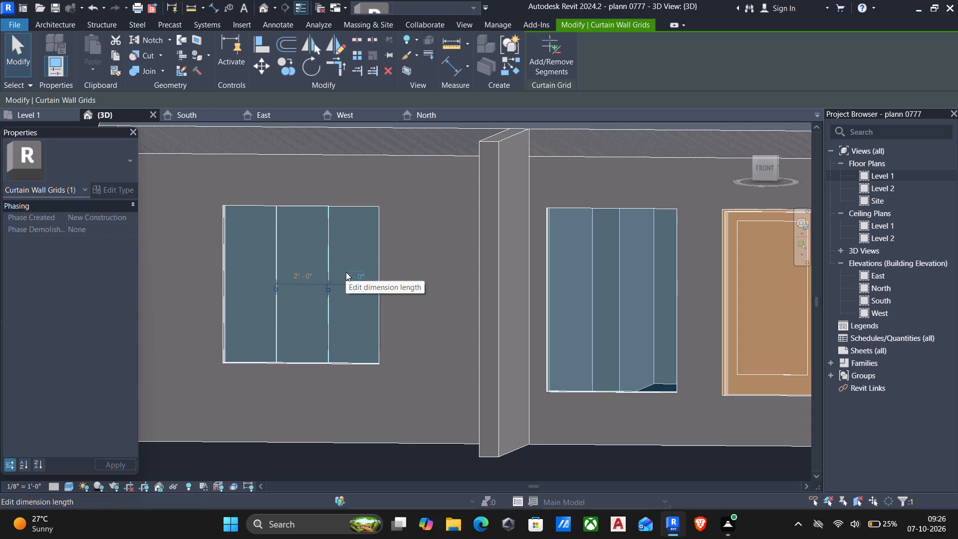
pyautogui.press('Escape')
# Place a vertical curtain grid line at the midpoint of the curtain wall just west of the front door.
pyautogui.scroll(-5, 504, 281)
pyautogui.moveTo(559, 296); pyautogui.dragTo(285, 267, button='middle')
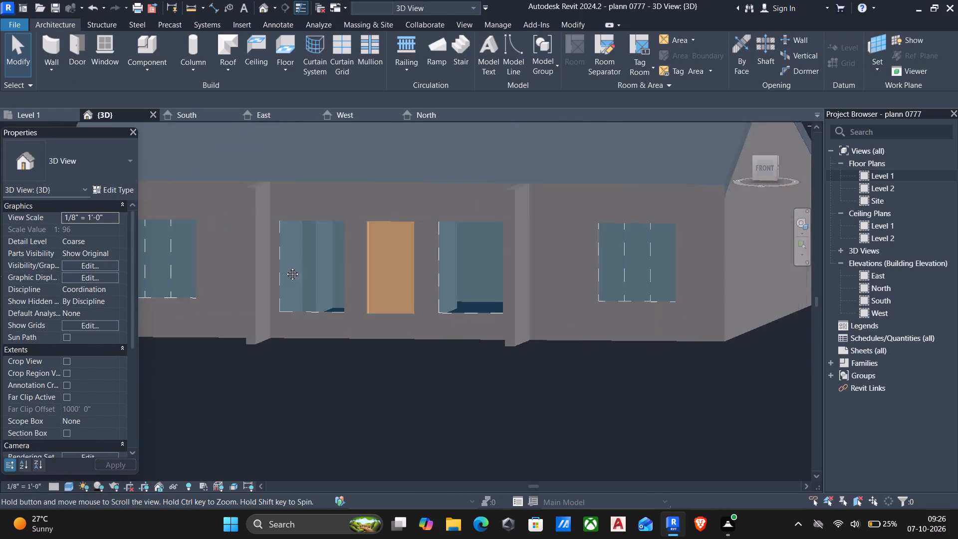
pyautogui.moveTo(285, 267); pyautogui.dragTo(283, 267, button='middle')
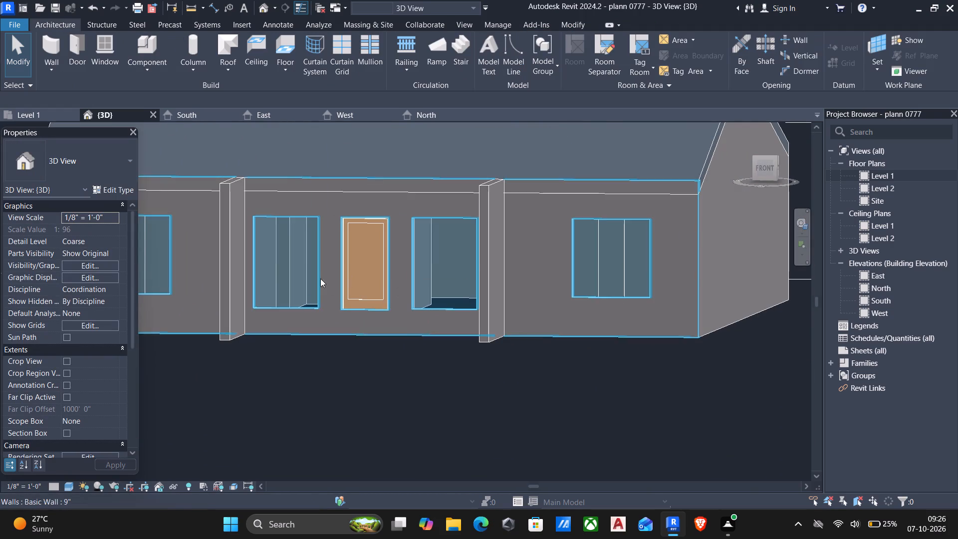
pyautogui.click(336, 44)
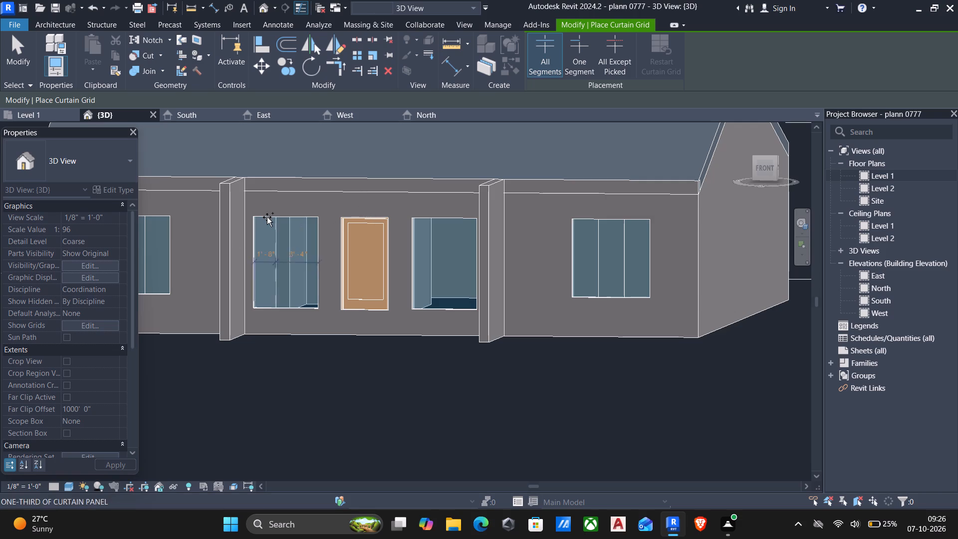
pyautogui.scroll(3, 292, 221)
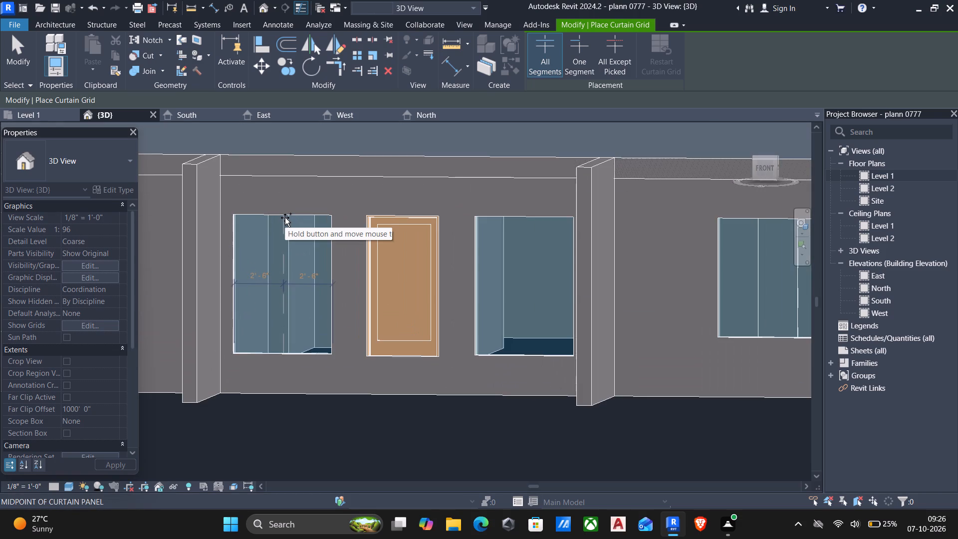
pyautogui.click(285, 218)
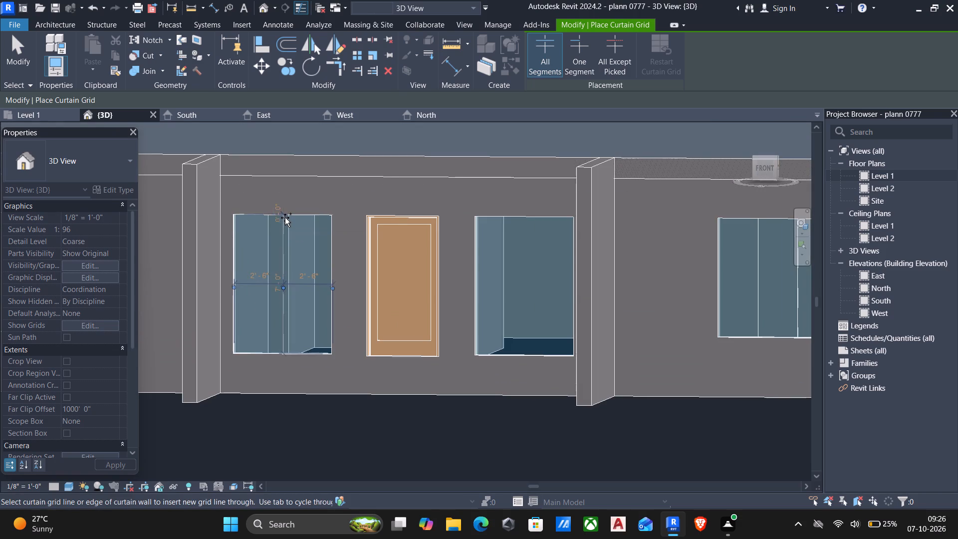
# Place a vertical curtain grid line at the midpoint of the curtain wall just east of the front door, giving 2'-6" panels.
pyautogui.scroll(-4, 308, 233)
pyautogui.scroll(1, 442, 232)
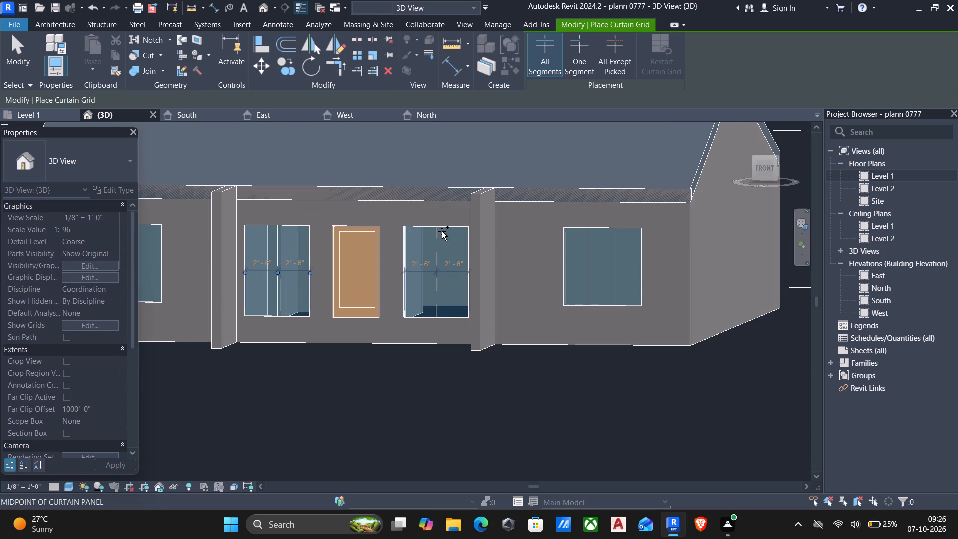
pyautogui.scroll(2, 442, 231)
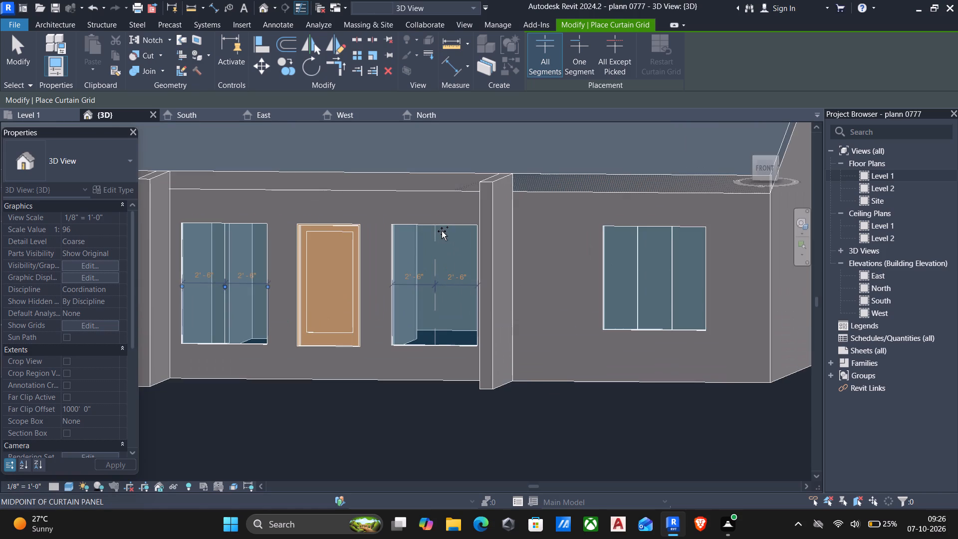
pyautogui.click(442, 231)
pyautogui.press('Escape')
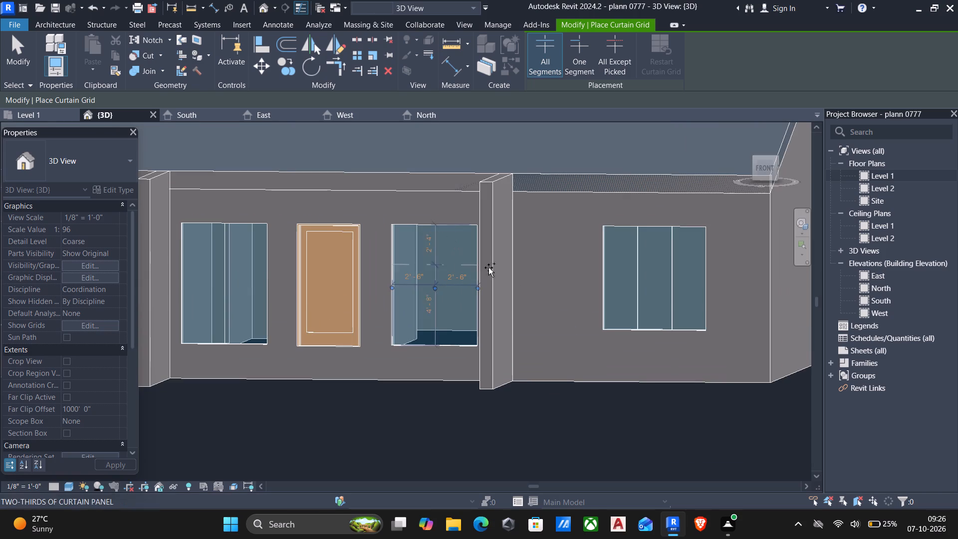
# Place a horizontal curtain grid line 2'-0" below the top of the southwest room's curtain wall.
pyautogui.scroll(-4, 526, 301)
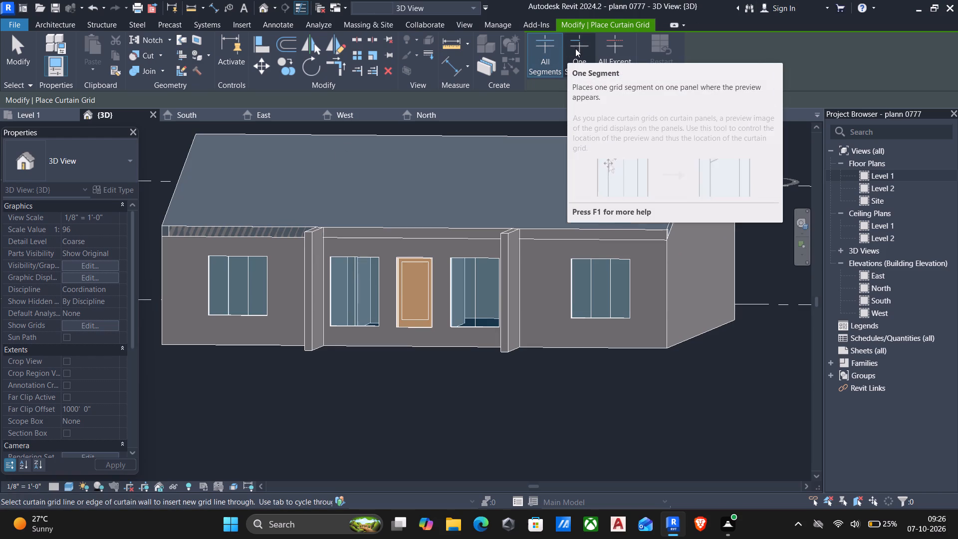
pyautogui.scroll(4, 205, 276)
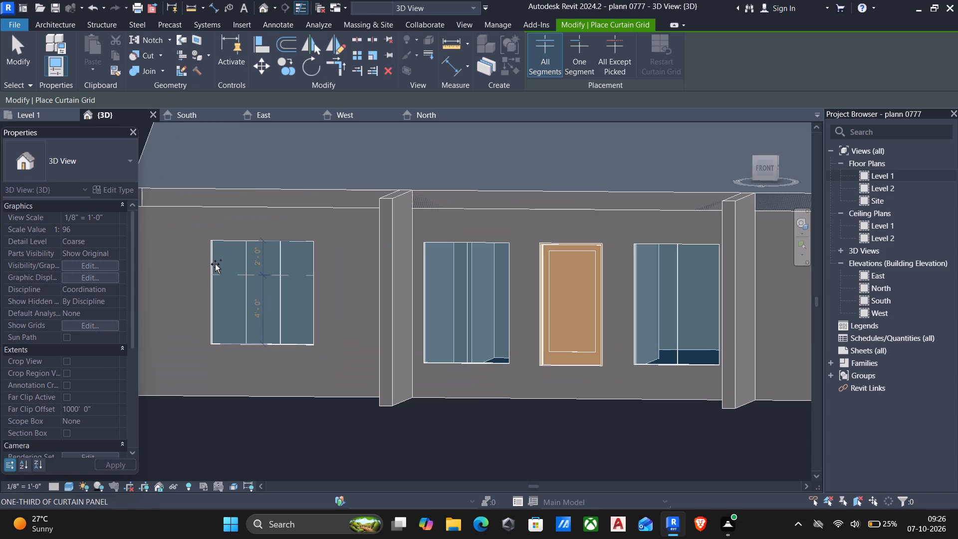
pyautogui.click(215, 264)
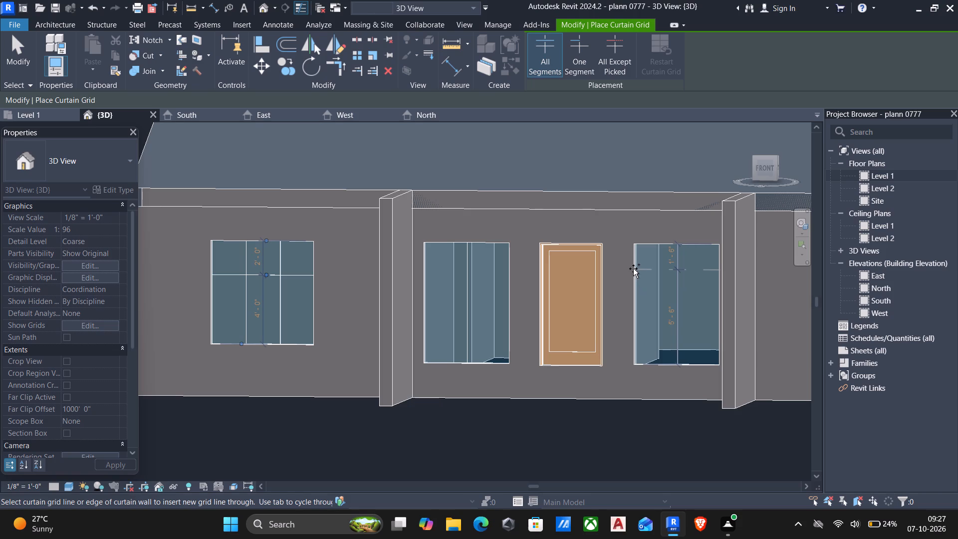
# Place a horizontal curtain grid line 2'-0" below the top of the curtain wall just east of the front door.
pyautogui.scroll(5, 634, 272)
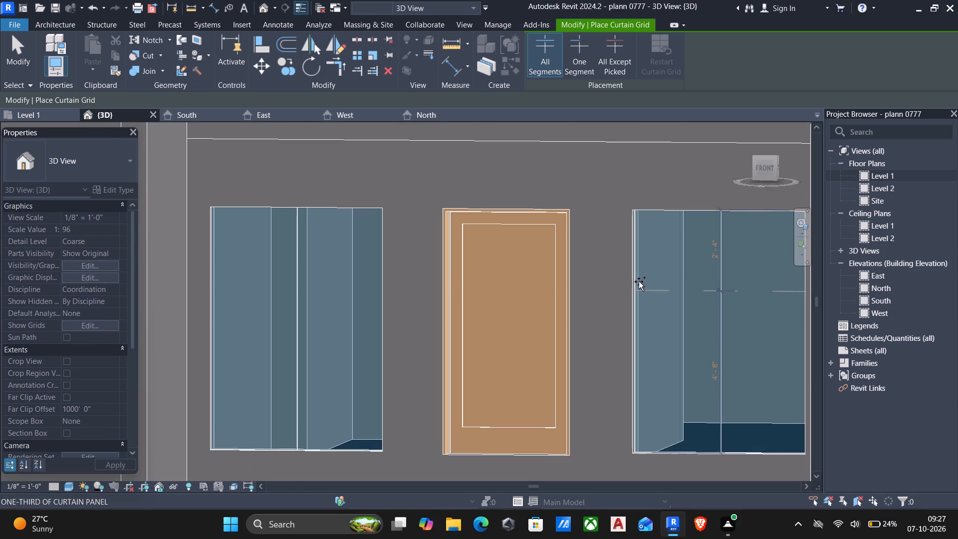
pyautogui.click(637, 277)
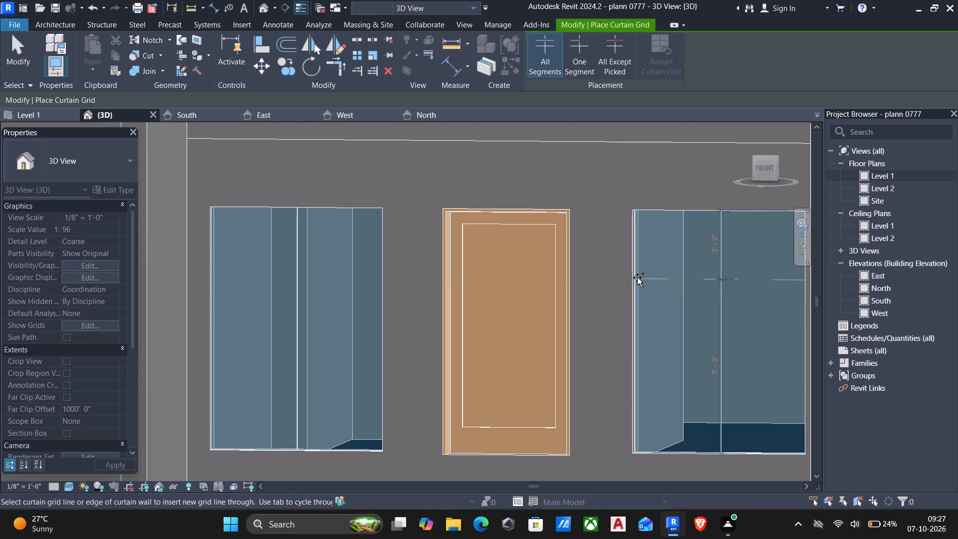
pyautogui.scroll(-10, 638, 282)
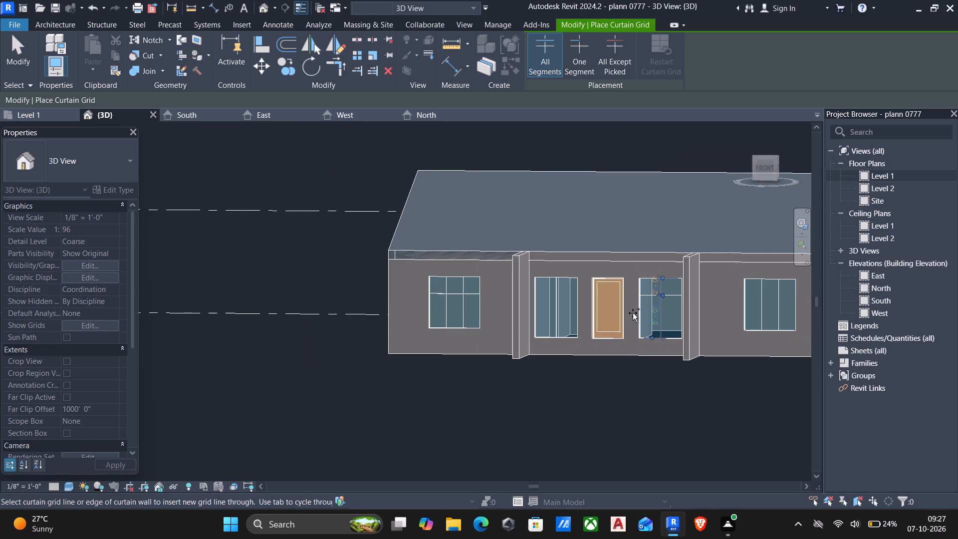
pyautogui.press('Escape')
# Place 2.5" x 5" rectangular mullions on all grid lines of the southwest room's curtain wall and the two curtain walls flanking the front door.
pyautogui.click(66, 20)
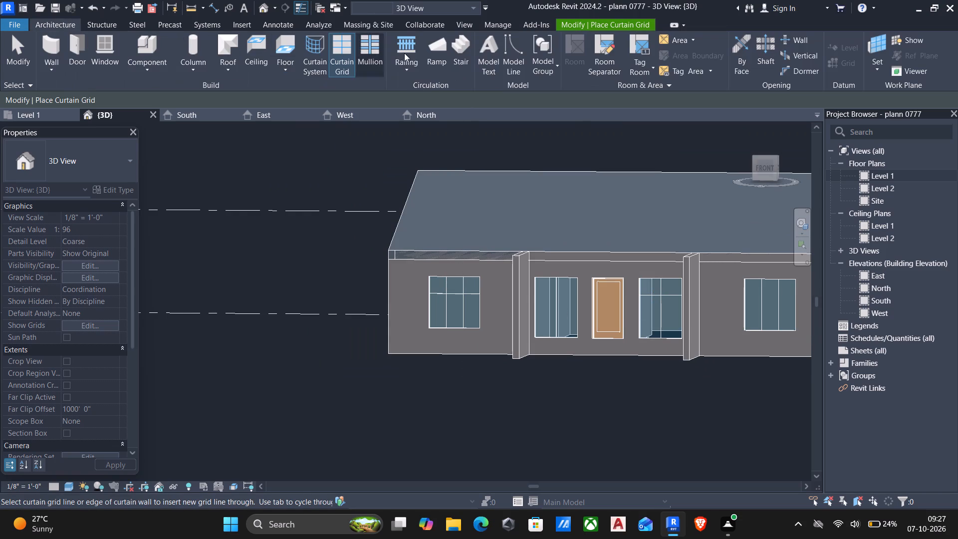
pyautogui.click(368, 47)
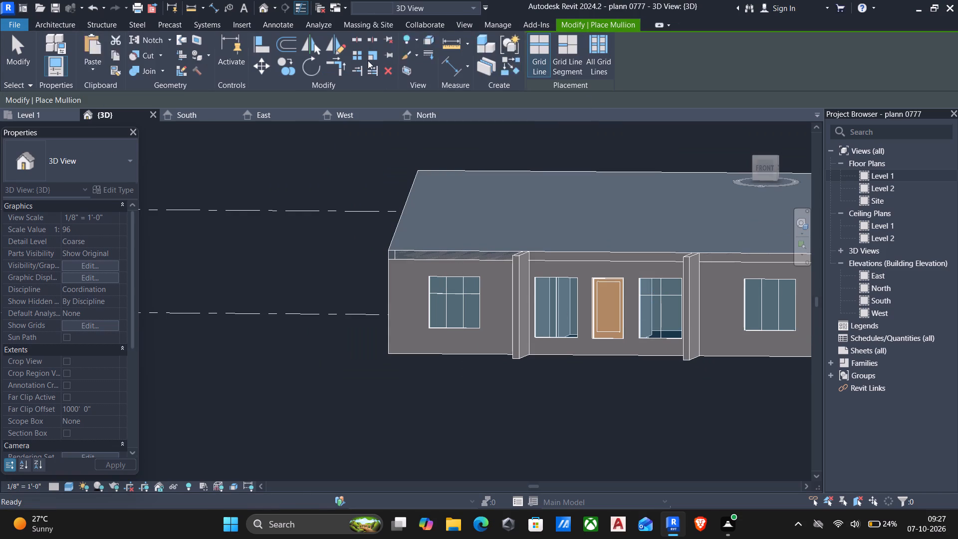
pyautogui.click(602, 48)
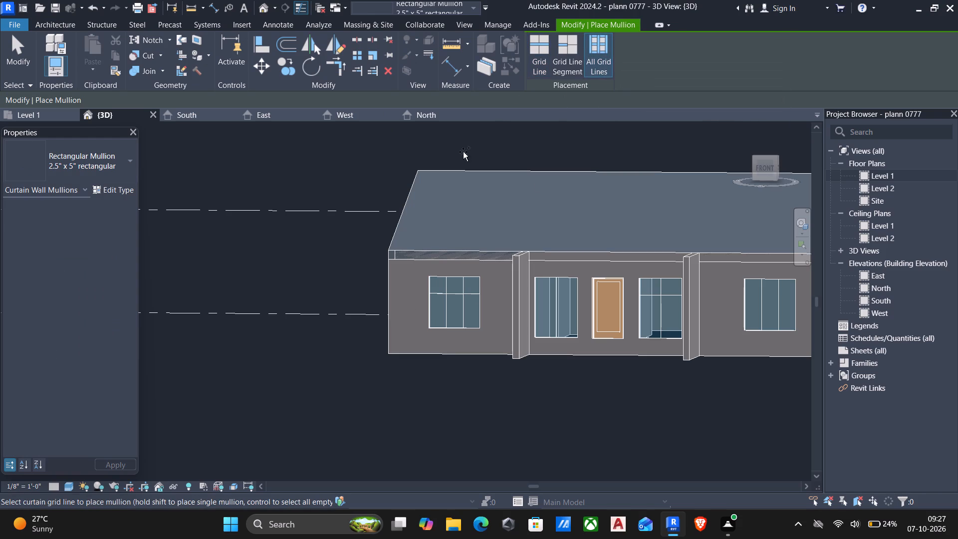
pyautogui.click(456, 289)
pyautogui.click(566, 293)
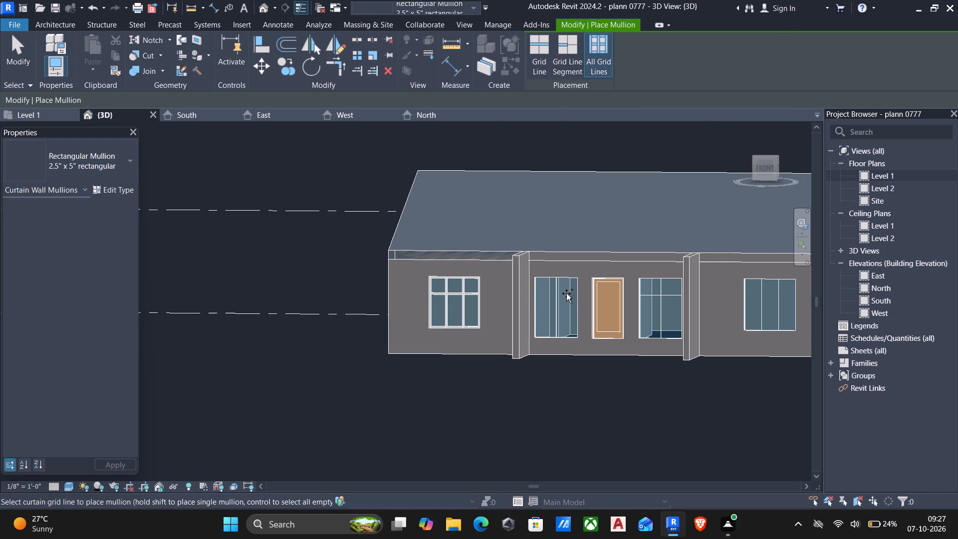
pyautogui.click(560, 302)
pyautogui.click(662, 315)
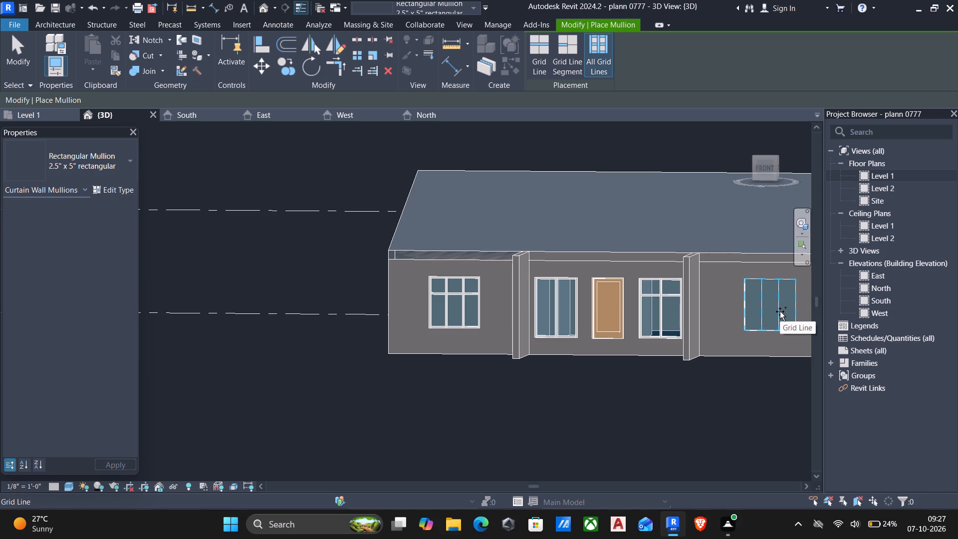
pyautogui.press('Escape')
pyautogui.press('Escape')
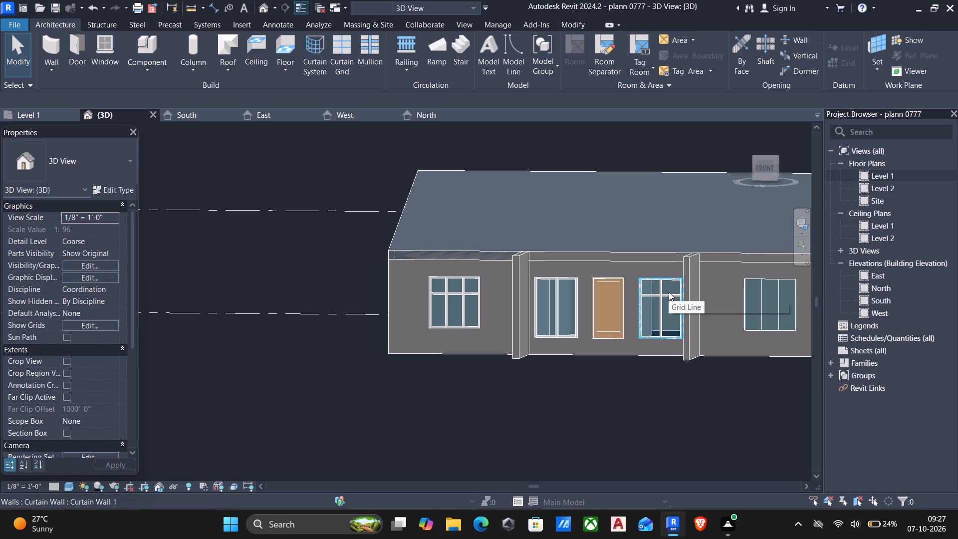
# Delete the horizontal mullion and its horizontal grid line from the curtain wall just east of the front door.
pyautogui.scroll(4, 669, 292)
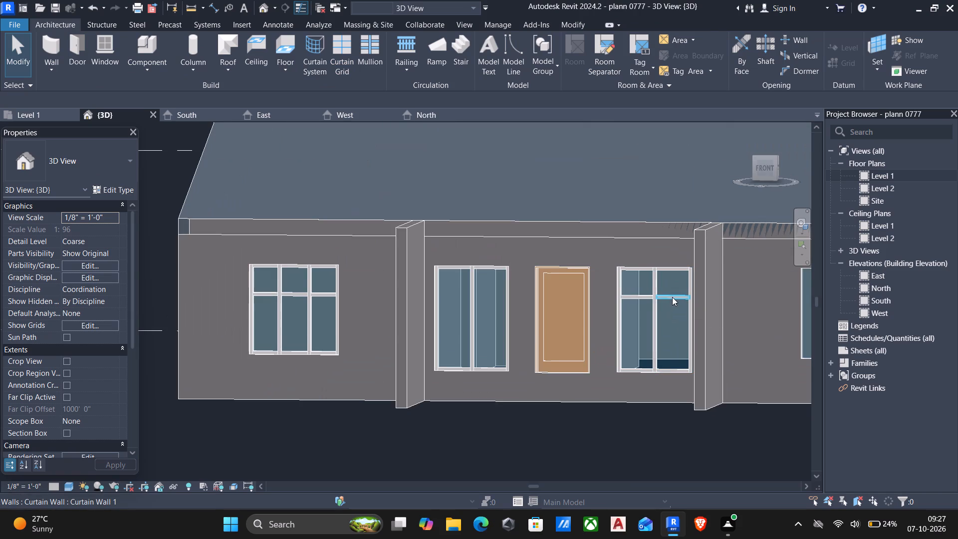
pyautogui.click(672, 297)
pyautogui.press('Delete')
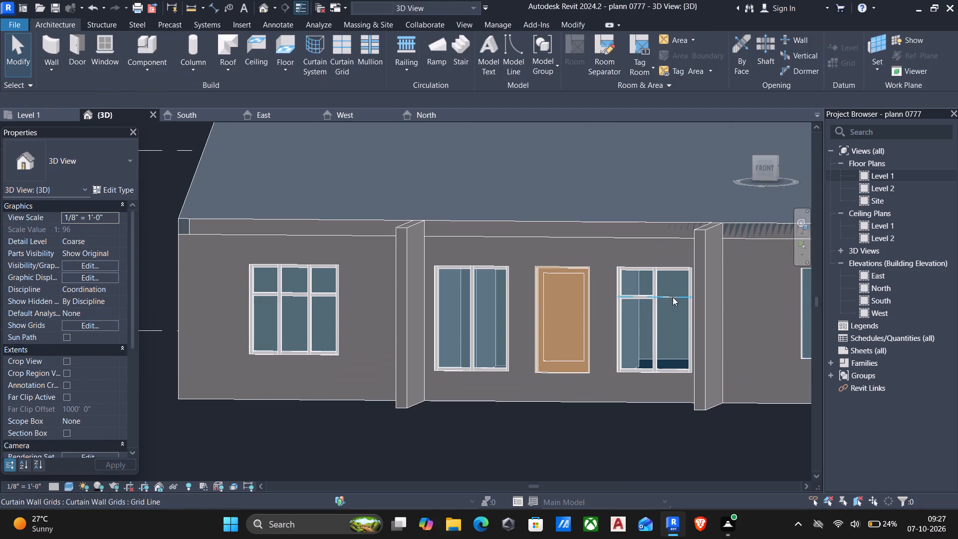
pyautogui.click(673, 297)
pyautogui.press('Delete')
# Place a horizontal curtain grid line 2'-0" below the top of the southeast room's curtain wall.
pyautogui.scroll(-2, 660, 297)
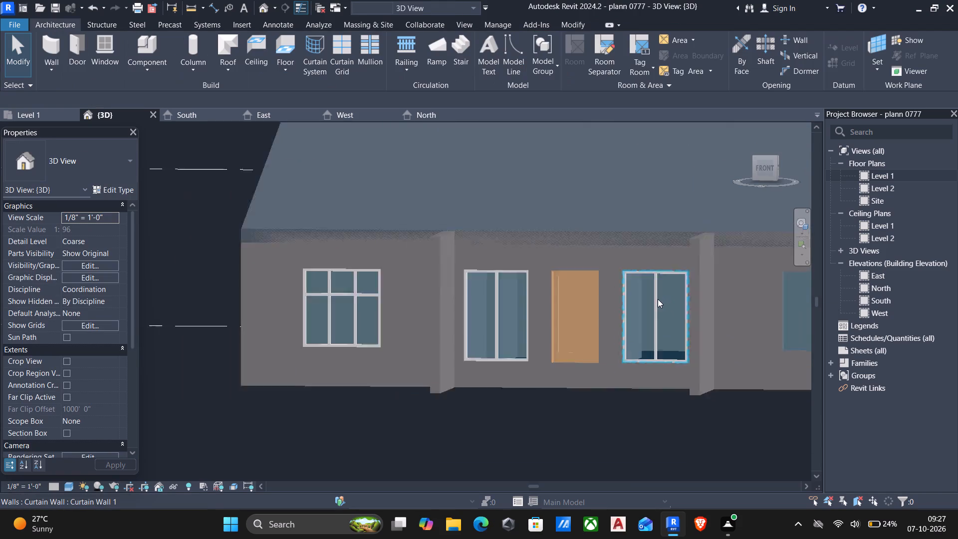
pyautogui.scroll(-5, 658, 299)
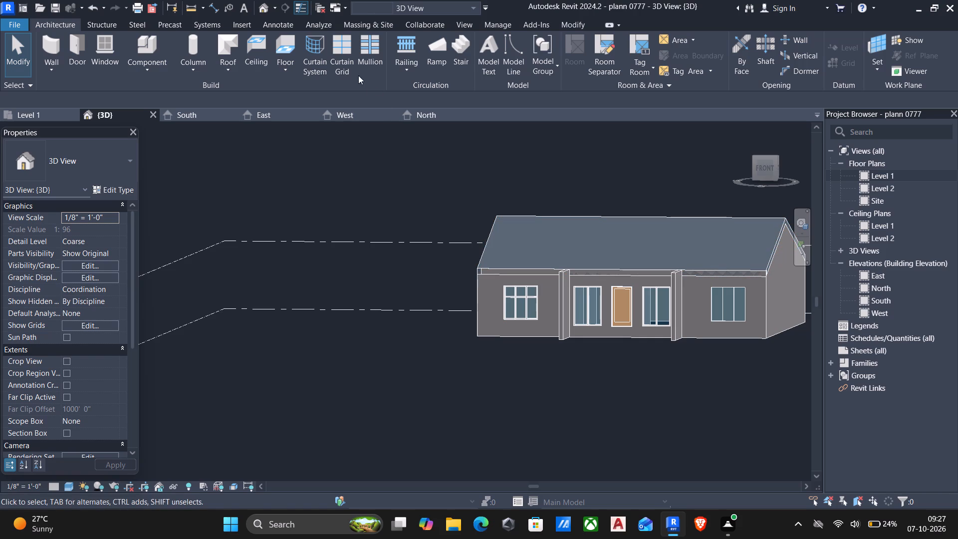
pyautogui.click(338, 54)
pyautogui.scroll(5, 734, 288)
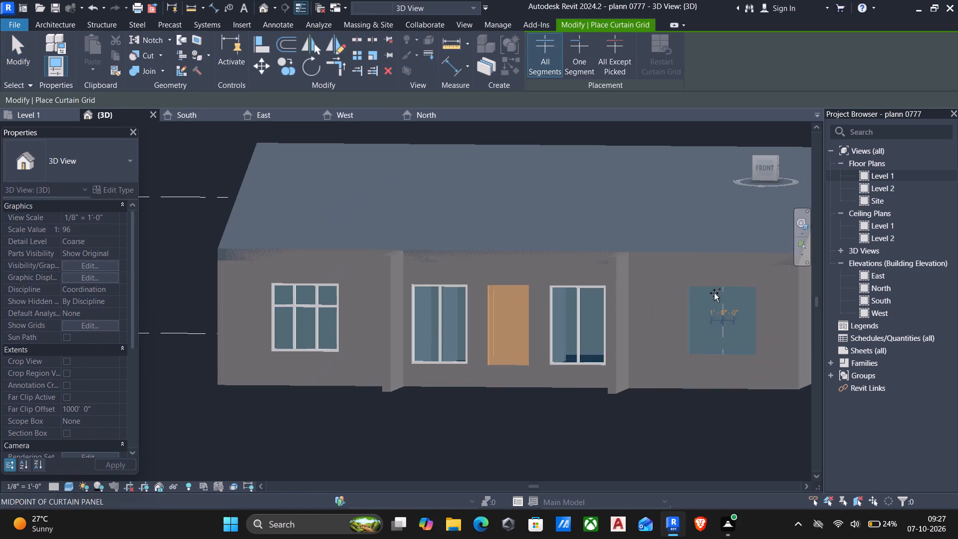
pyautogui.scroll(5, 713, 295)
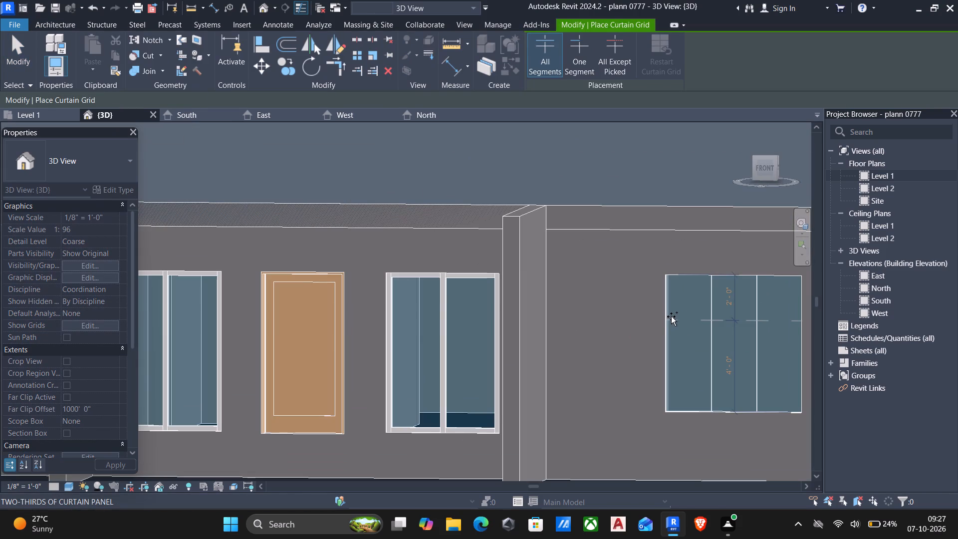
pyautogui.click(669, 315)
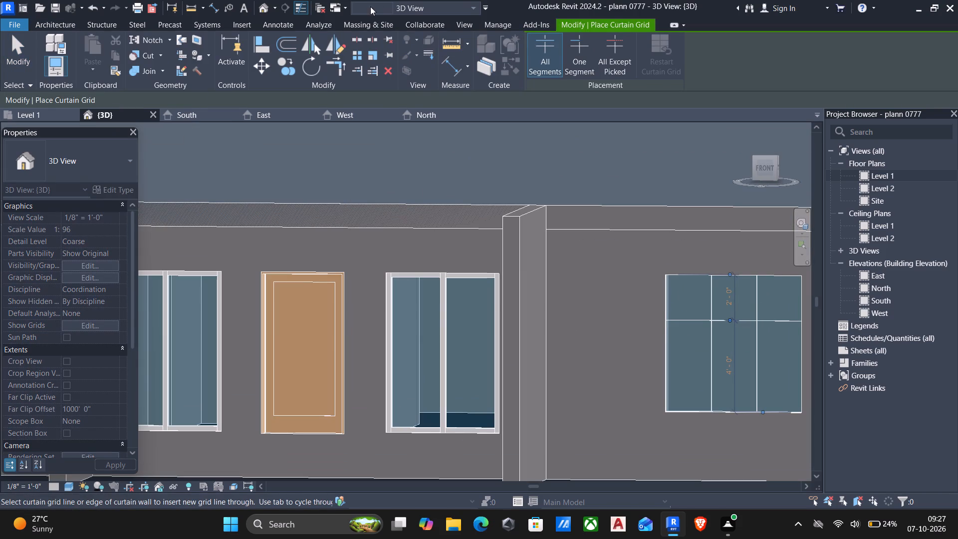
# Place 2.5" x 5" rectangular mullions on all grid lines of the southeast room's curtain wall.
pyautogui.click(44, 22)
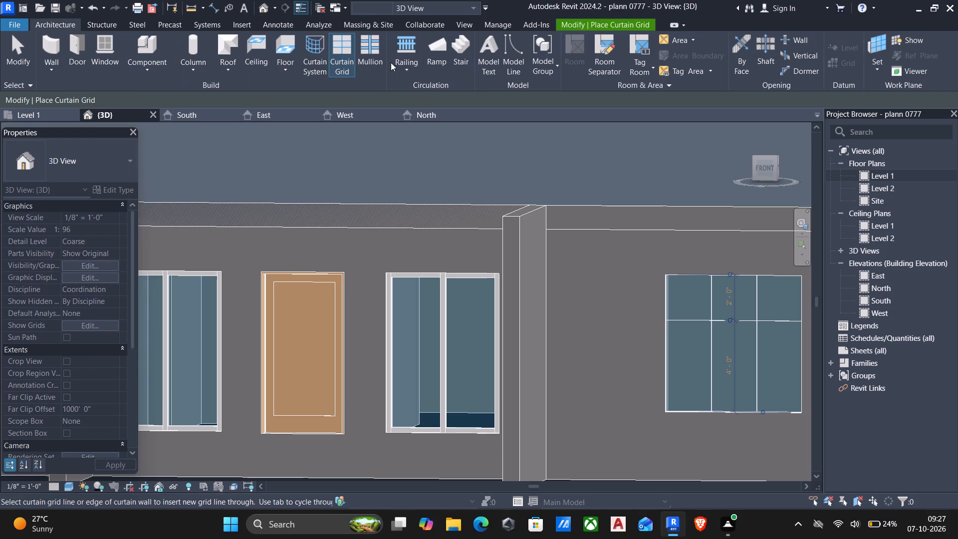
pyautogui.click(368, 53)
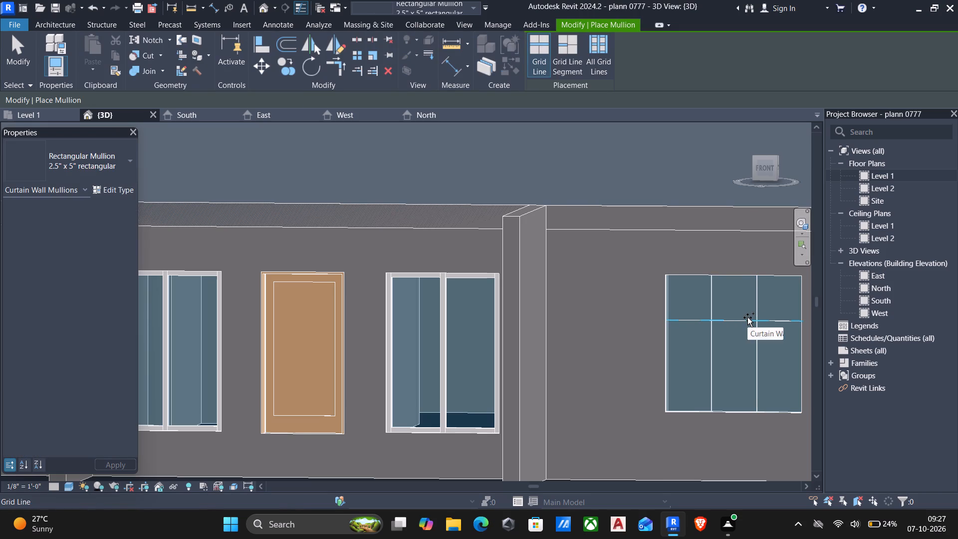
pyautogui.click(593, 47)
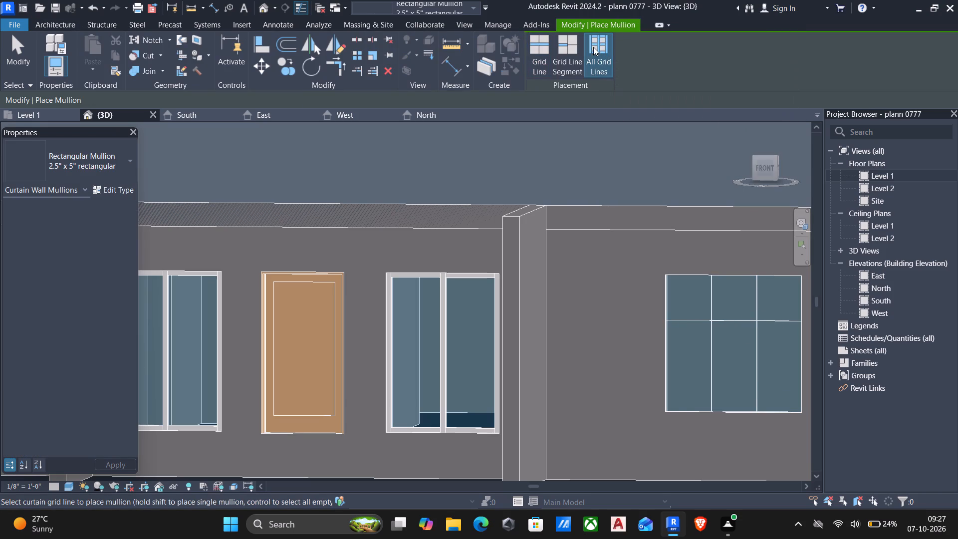
pyautogui.click(735, 321)
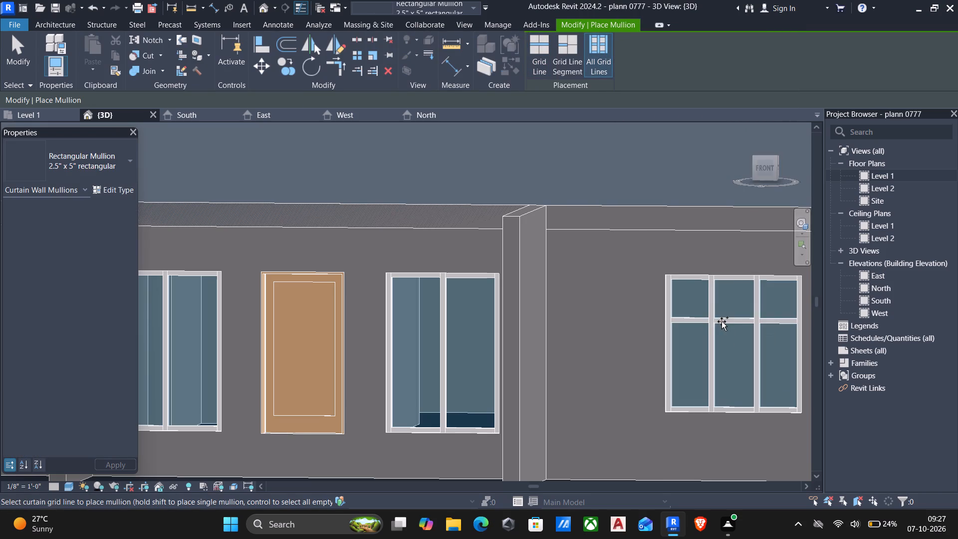
pyautogui.scroll(-8, 702, 321)
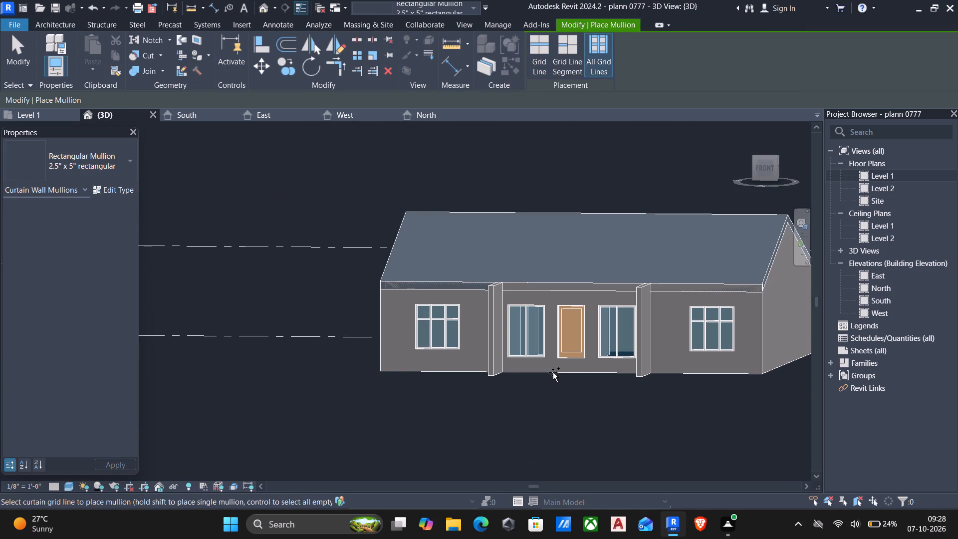
pyautogui.press('Escape')
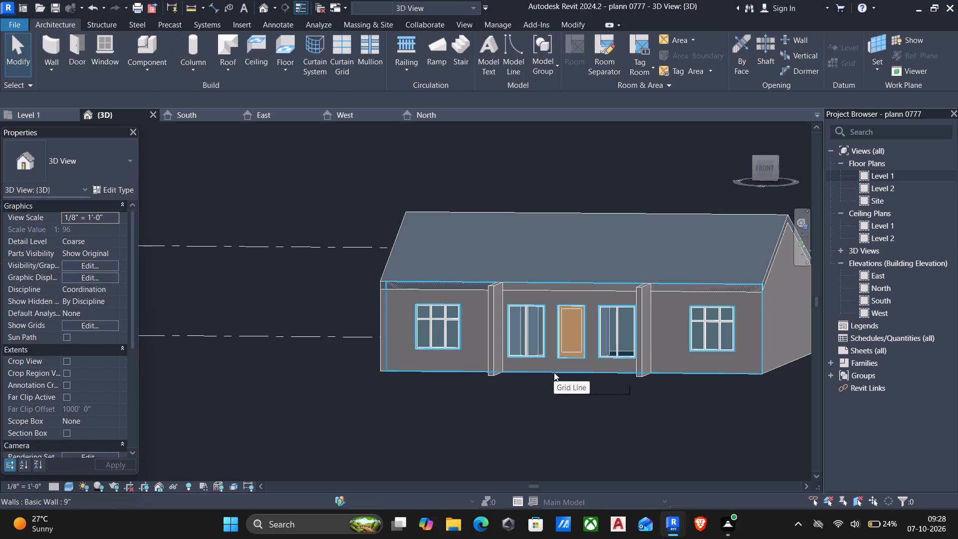
# Examine the house from an angle in 3D and in the North and West elevations, and return to the 3D view.
pyautogui.keyDown('shift'); pyautogui.moveTo(554, 372); pyautogui.dragTo(551, 396, button='middle'); pyautogui.keyUp('shift')
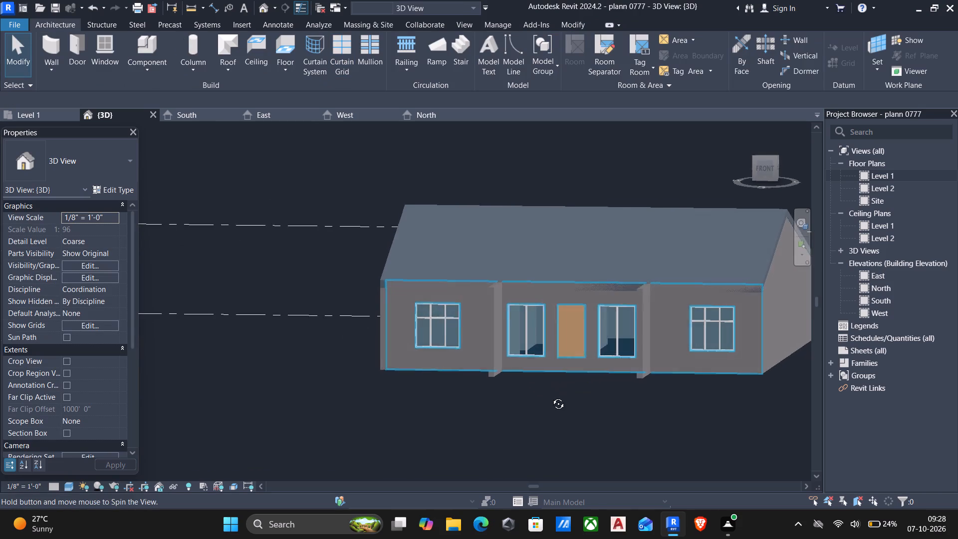
pyautogui.keyDown('shift'); pyautogui.moveTo(551, 396); pyautogui.dragTo(527, 411, button='middle'); pyautogui.keyUp('shift')
pyautogui.scroll(-2, 527, 411)
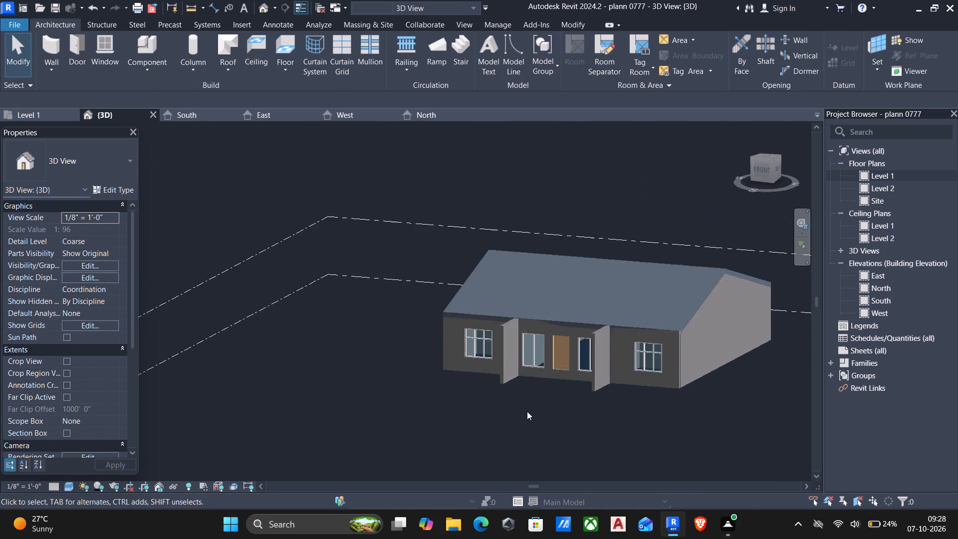
pyautogui.scroll(-3, 527, 411)
pyautogui.keyDown('shift'); pyautogui.moveTo(527, 411); pyautogui.dragTo(531, 417, button='middle'); pyautogui.keyUp('shift')
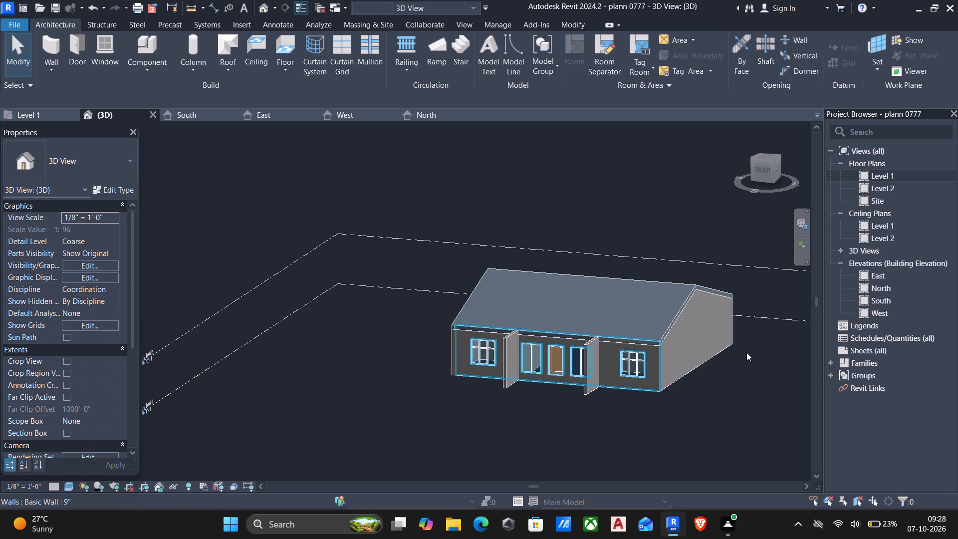
pyautogui.doubleClick(882, 291)
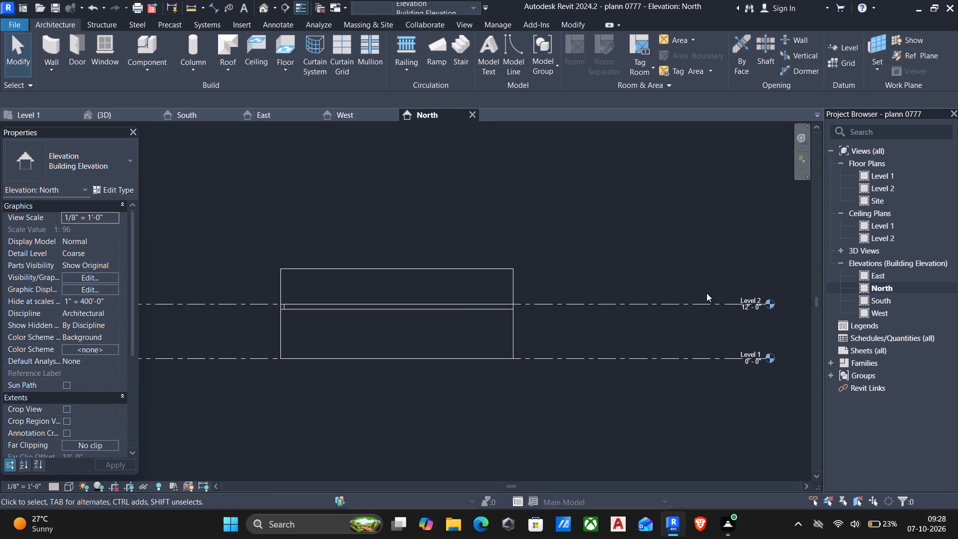
pyautogui.click(886, 312)
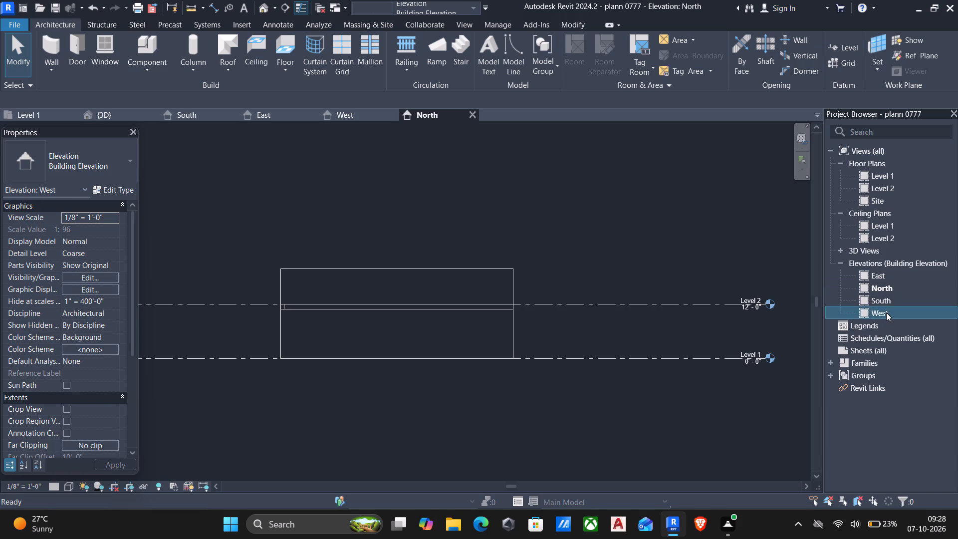
pyautogui.doubleClick(886, 312)
pyautogui.scroll(-5, 524, 327)
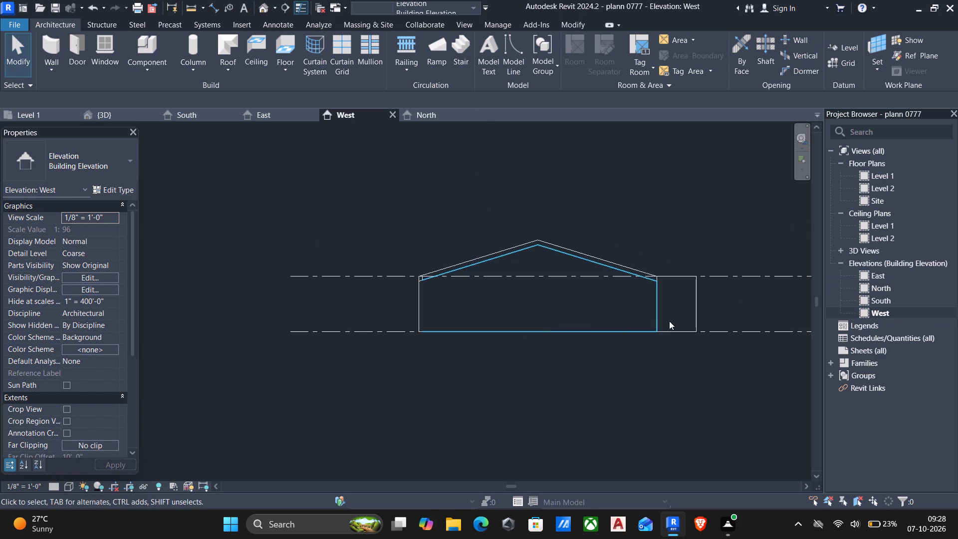
pyautogui.moveTo(671, 320); pyautogui.dragTo(636, 331, button='middle')
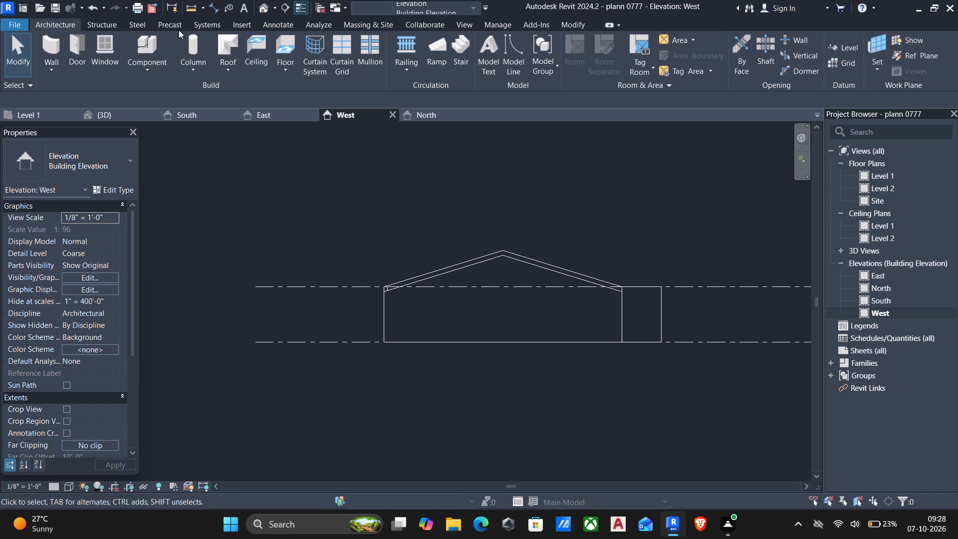
pyautogui.click(241, 10)
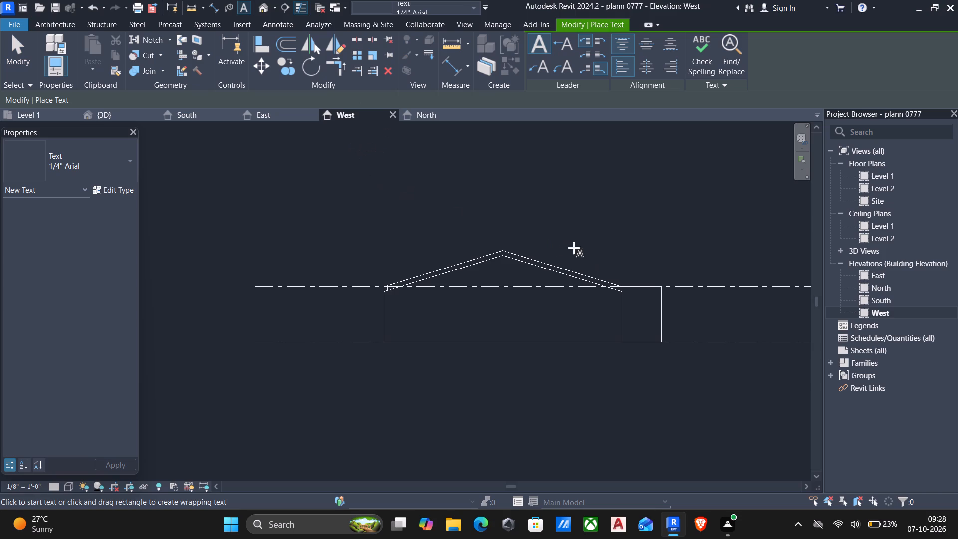
pyautogui.click(267, 6)
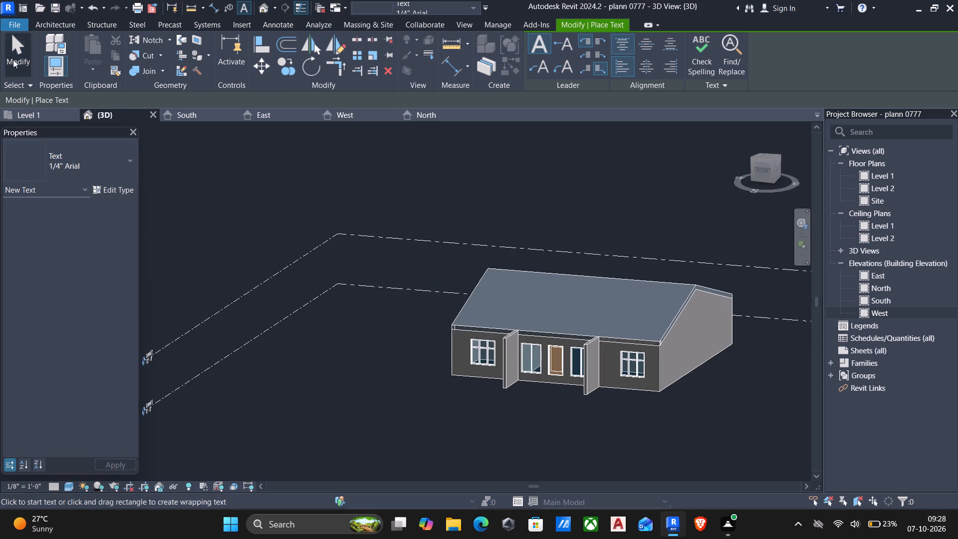
# Start an in-place model in the Generic Models category with the name Generic Models 1.
pyautogui.press('Escape')
pyautogui.click(143, 76)
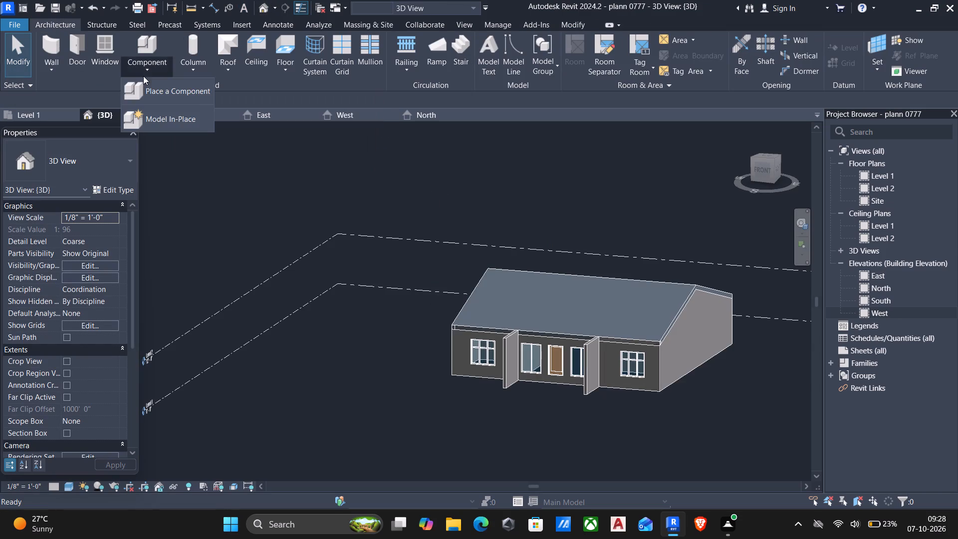
pyautogui.click(162, 114)
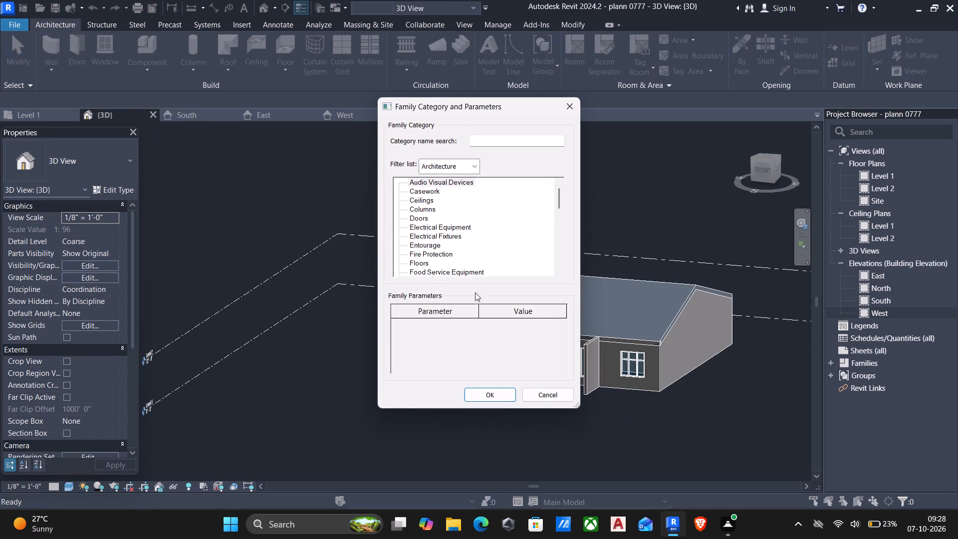
pyautogui.scroll(-6, 452, 248)
pyautogui.click(432, 240)
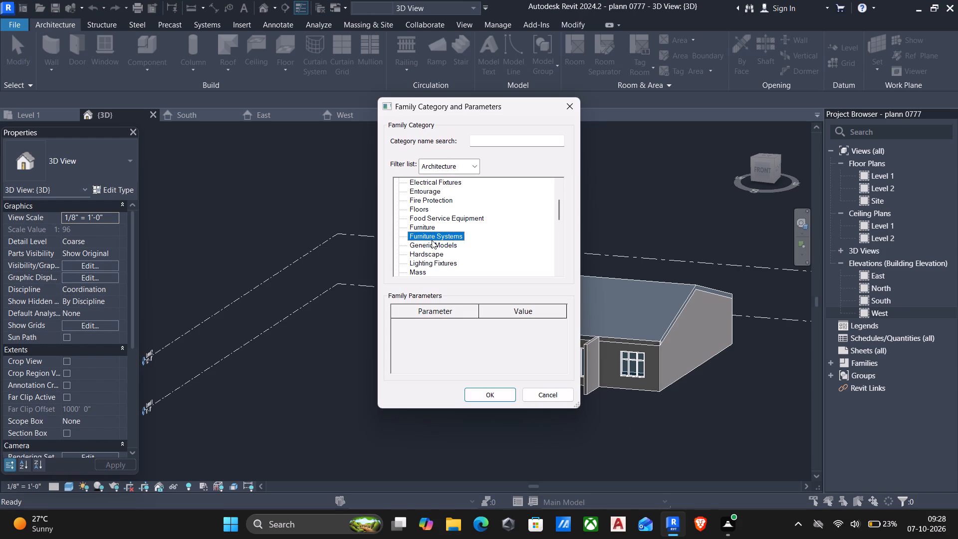
pyautogui.click(419, 244)
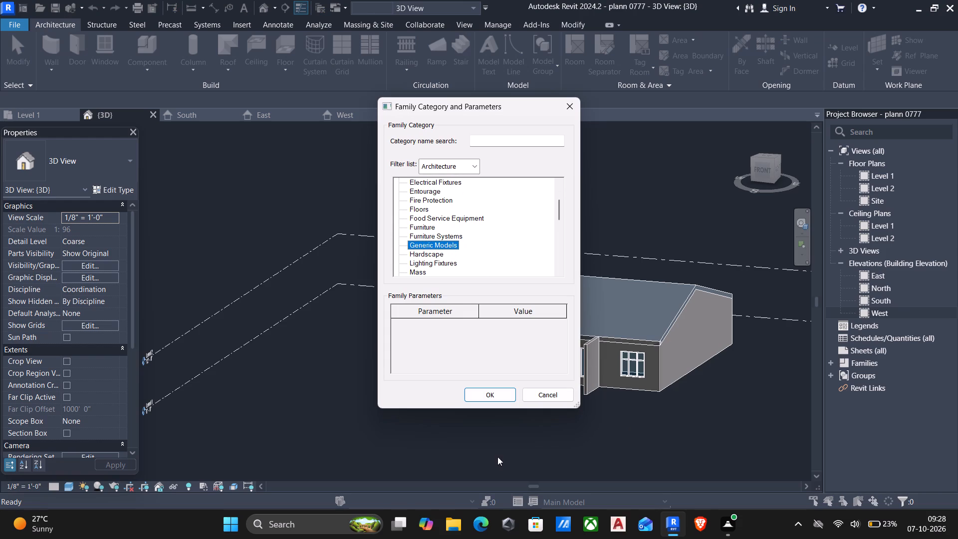
pyautogui.click(480, 397)
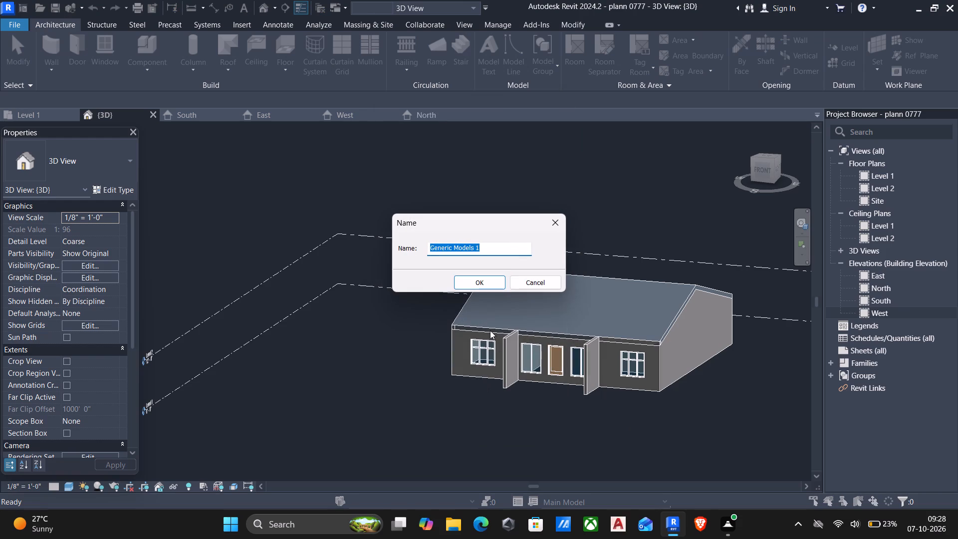
pyautogui.click(477, 282)
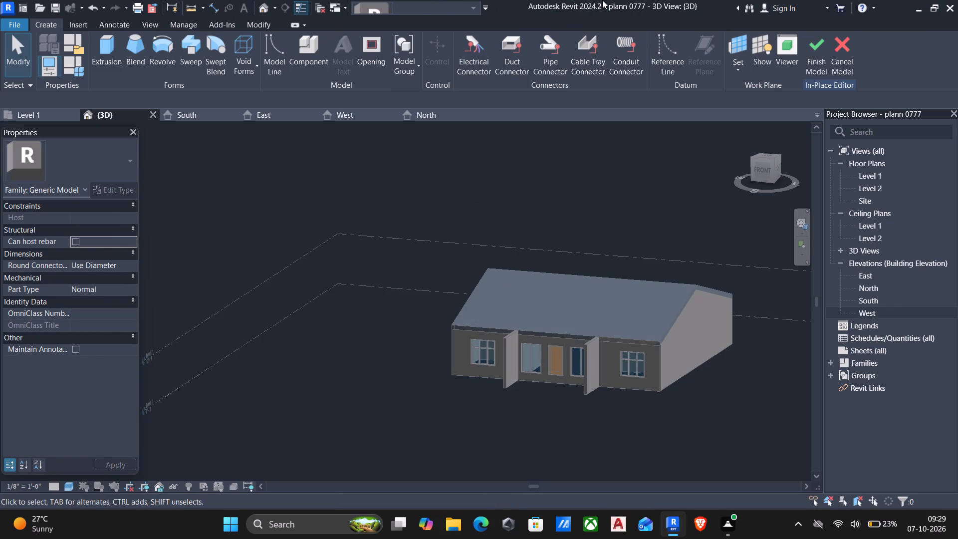
# Start a solid extrusion with the east face of the west projecting front wall as its work plane.
pyautogui.click(106, 47)
pyautogui.scroll(4, 530, 355)
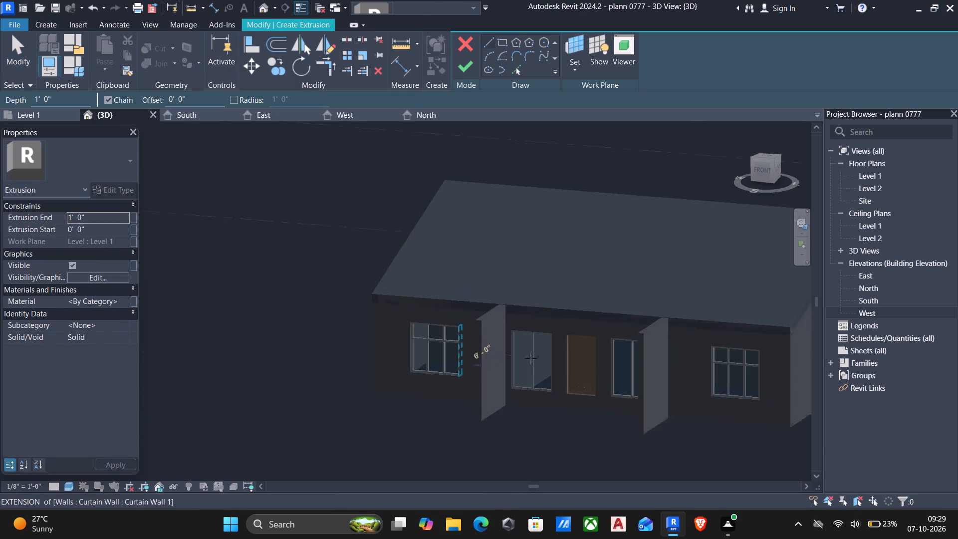
pyautogui.scroll(2, 531, 358)
pyautogui.click(572, 70)
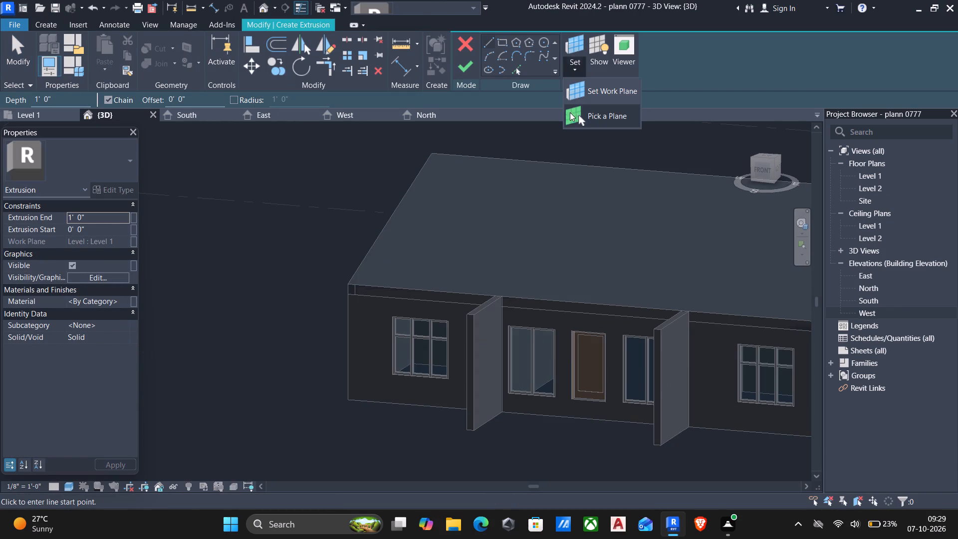
pyautogui.click(575, 116)
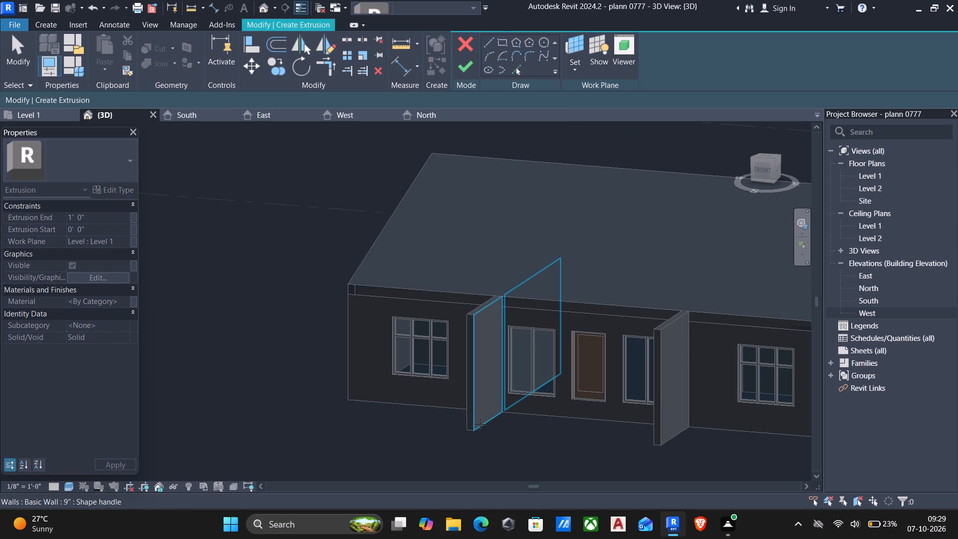
pyautogui.scroll(3, 480, 424)
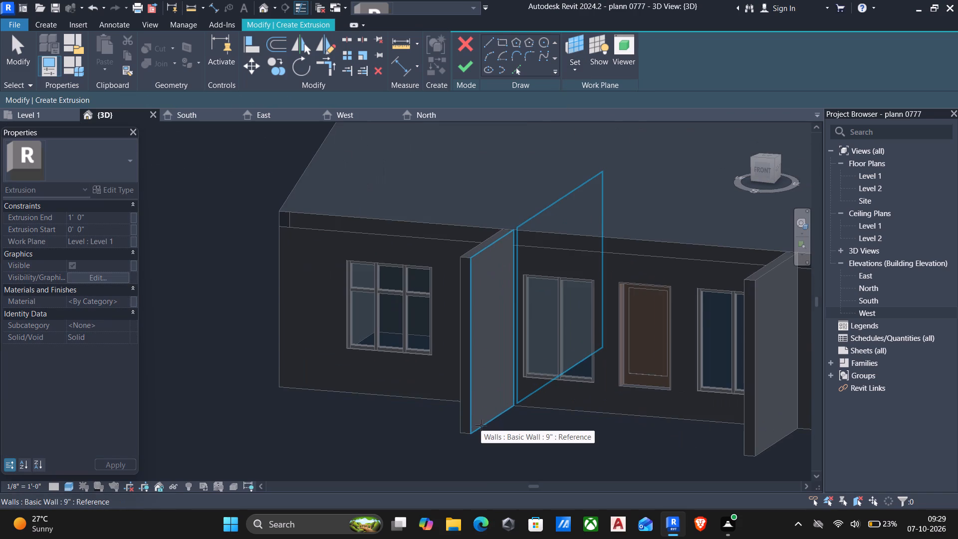
pyautogui.click(481, 425)
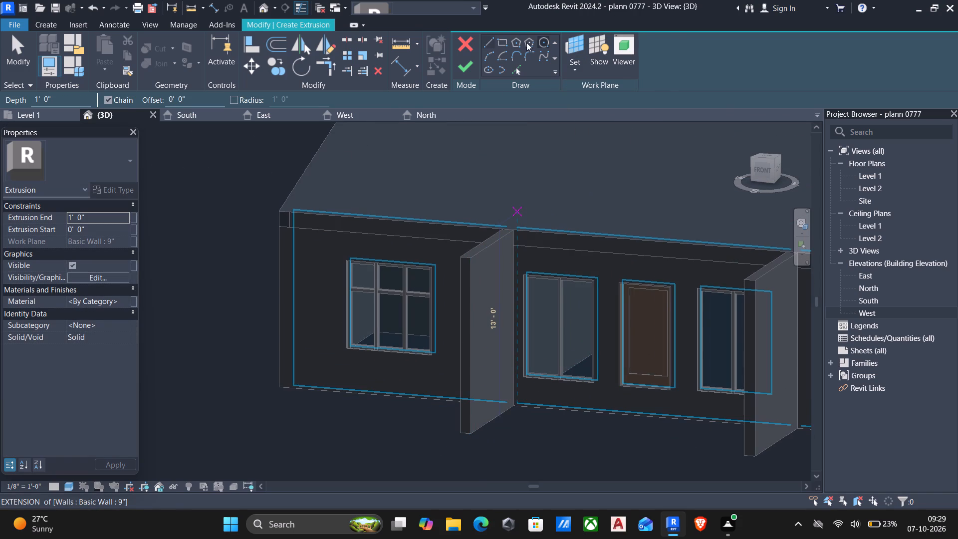
# Sketch a rectangle about 2'-0" high on that wall face, starting at the bottom corner where it meets the front wall.
pyautogui.click(496, 39)
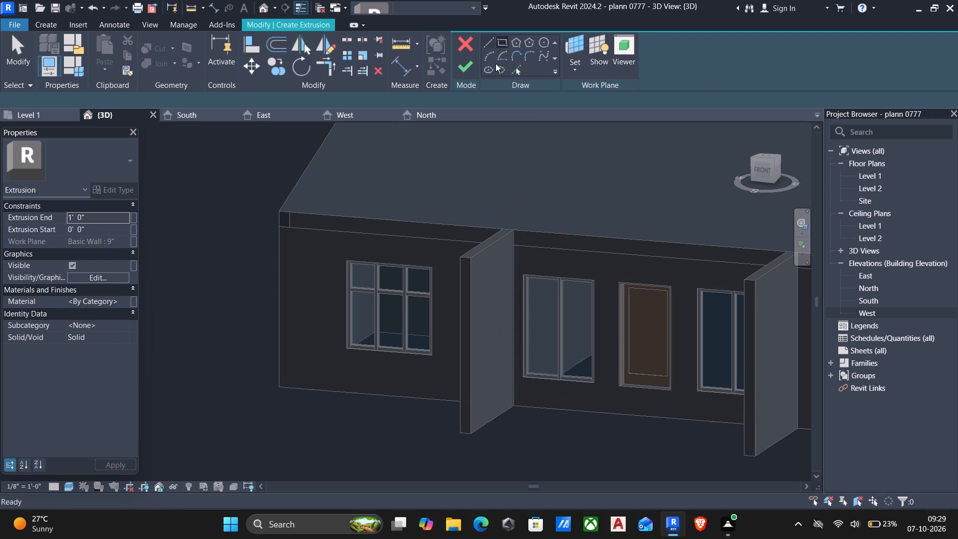
pyautogui.scroll(5, 524, 382)
pyautogui.scroll(2, 502, 424)
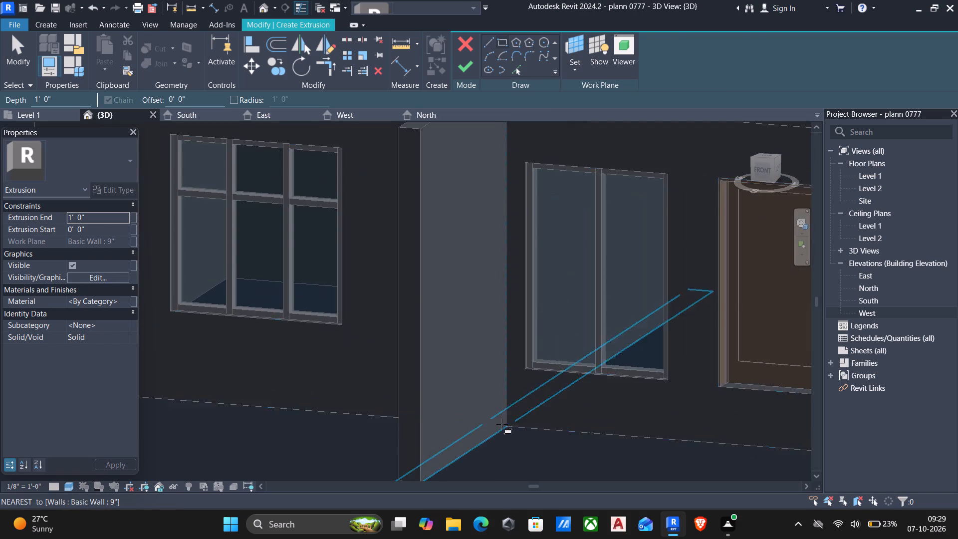
pyautogui.scroll(2, 502, 424)
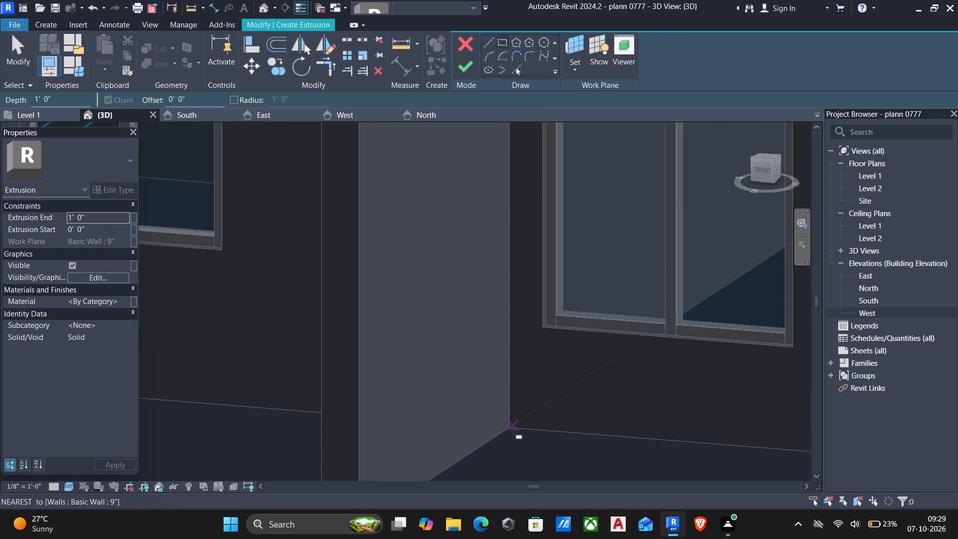
pyautogui.scroll(5, 513, 430)
pyautogui.click(508, 426)
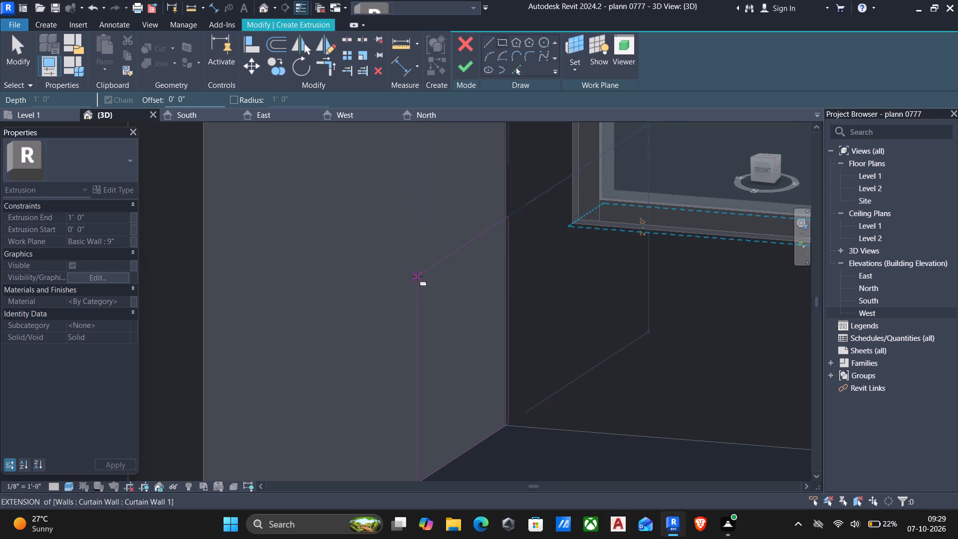
pyautogui.click(417, 276)
pyautogui.press('Escape')
pyautogui.scroll(-6, 421, 284)
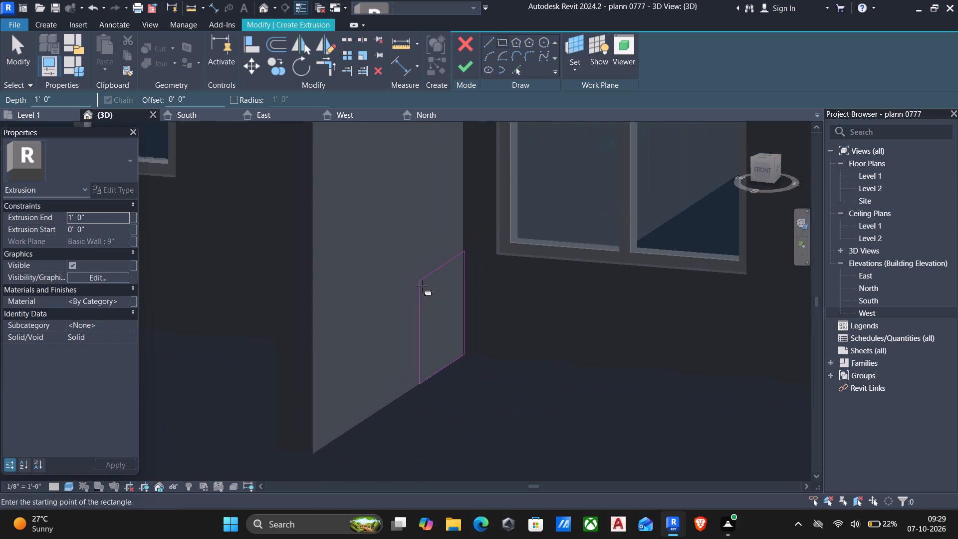
pyautogui.keyDown('shift'); pyautogui.moveTo(423, 286); pyautogui.dragTo(443, 243, button='middle'); pyautogui.keyUp('shift')
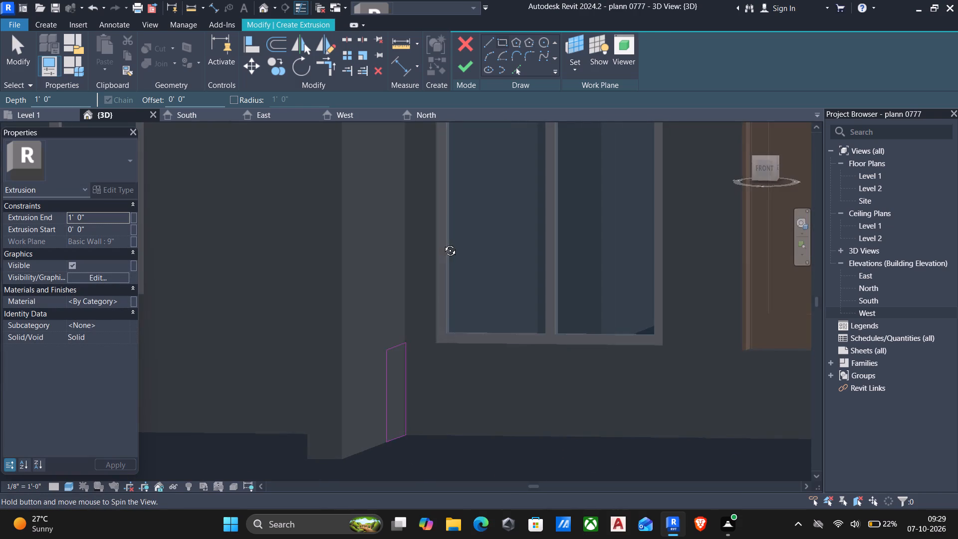
pyautogui.keyDown('shift'); pyautogui.moveTo(443, 243); pyautogui.dragTo(400, 253, button='middle'); pyautogui.keyUp('shift')
pyautogui.scroll(5, 750, 341)
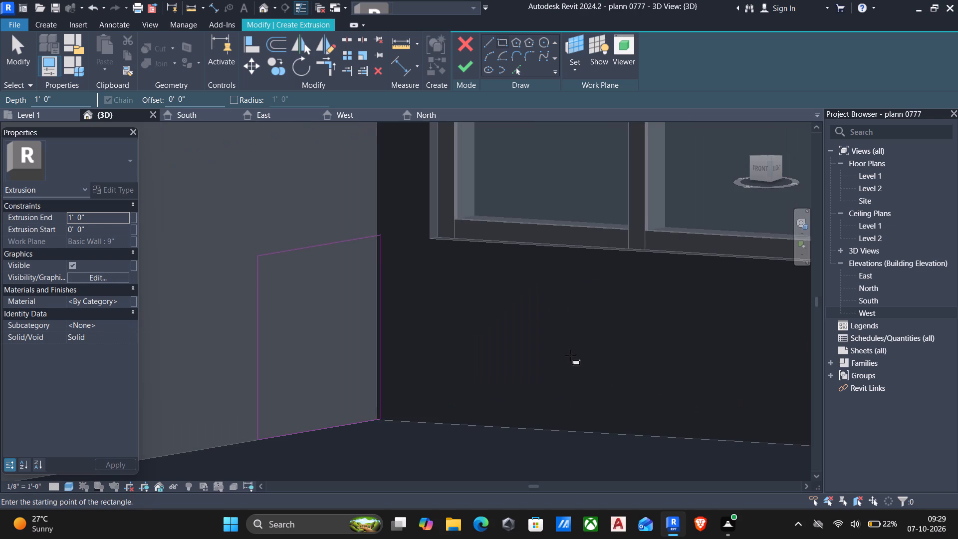
pyautogui.keyDown('shift'); pyautogui.moveTo(558, 358); pyautogui.dragTo(547, 360, button='middle'); pyautogui.keyUp('shift')
pyautogui.press('Escape')
pyautogui.scroll(-6, 535, 354)
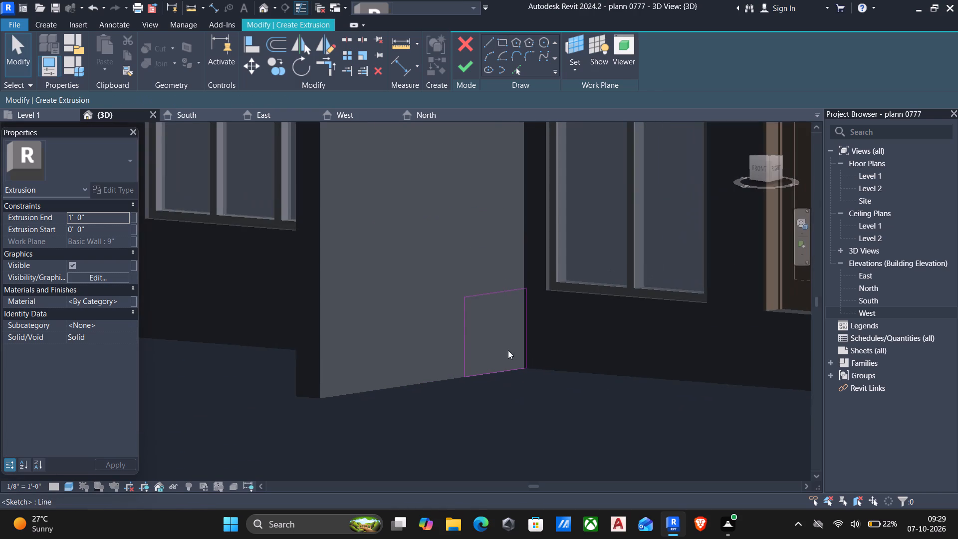
# Move the rectangle's outer vertical line toward the projecting wall's free end, making the profile about 8'-2" long.
pyautogui.click(461, 332)
pyautogui.write('mv')
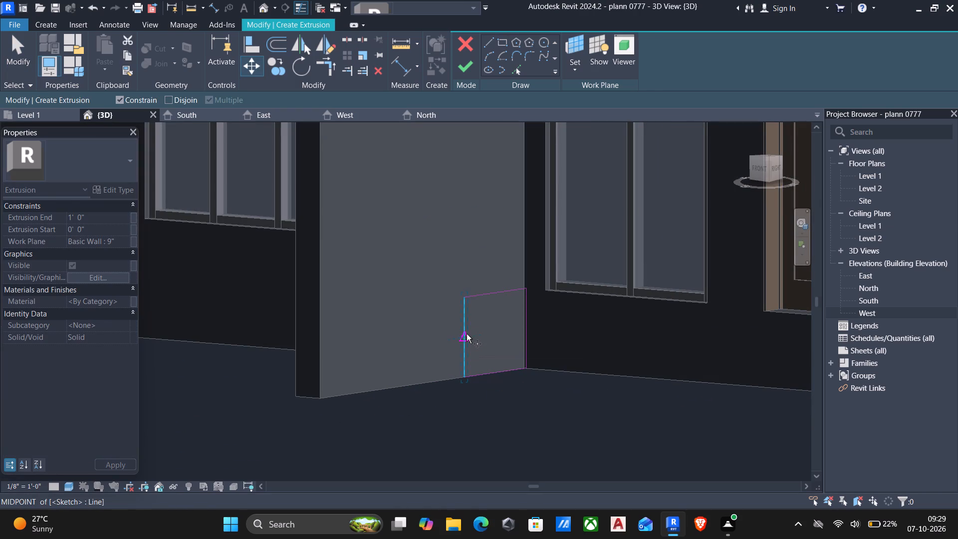
pyautogui.click(467, 334)
pyautogui.click(333, 353)
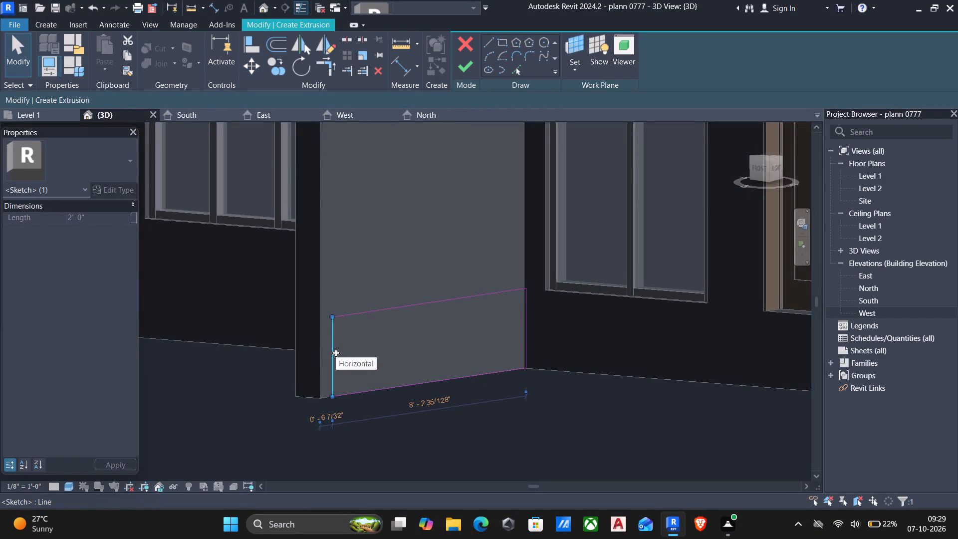
pyautogui.press('Escape')
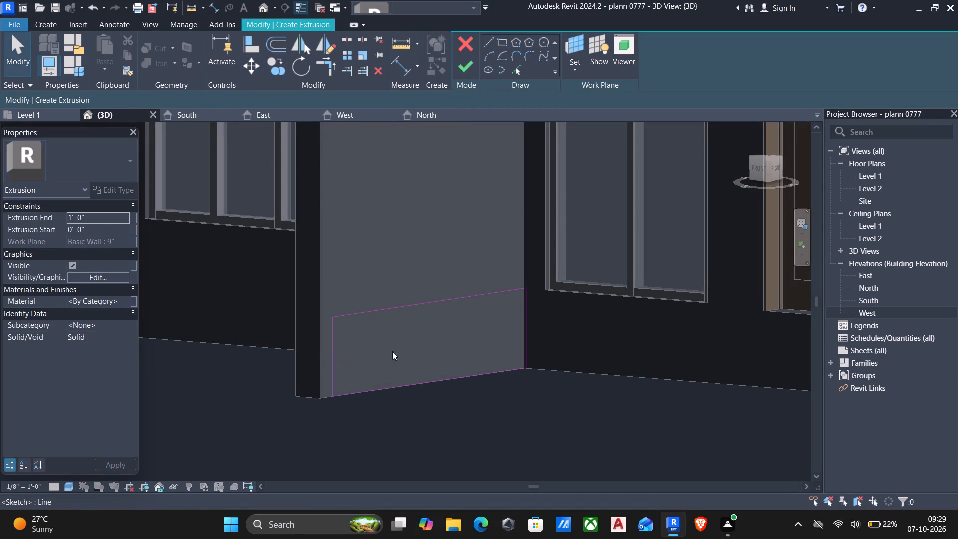
# Complete the extrusion at 1'-0" depth and finish the in-place model.
pyautogui.click(462, 69)
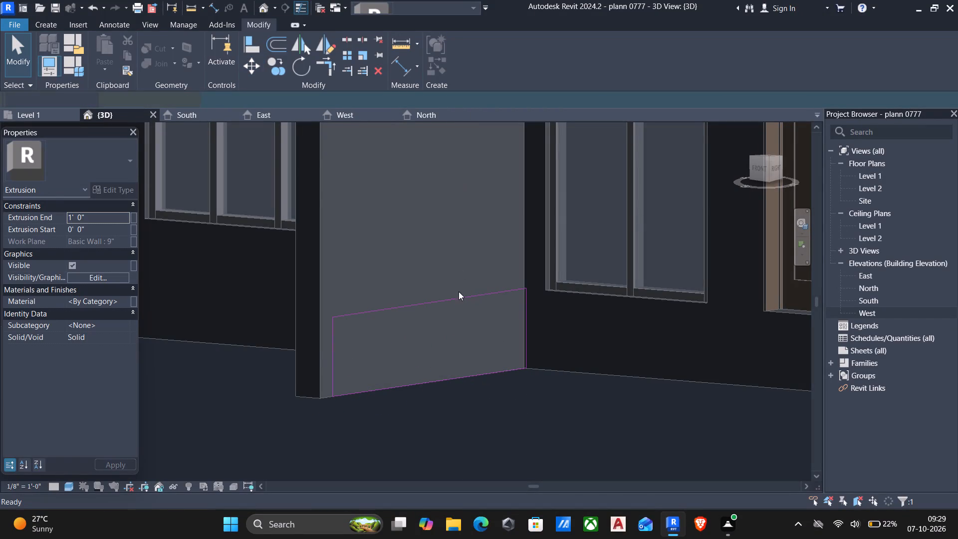
pyautogui.scroll(-7, 451, 317)
pyautogui.keyDown('shift'); pyautogui.moveTo(436, 387); pyautogui.dragTo(459, 406, button='middle'); pyautogui.keyUp('shift')
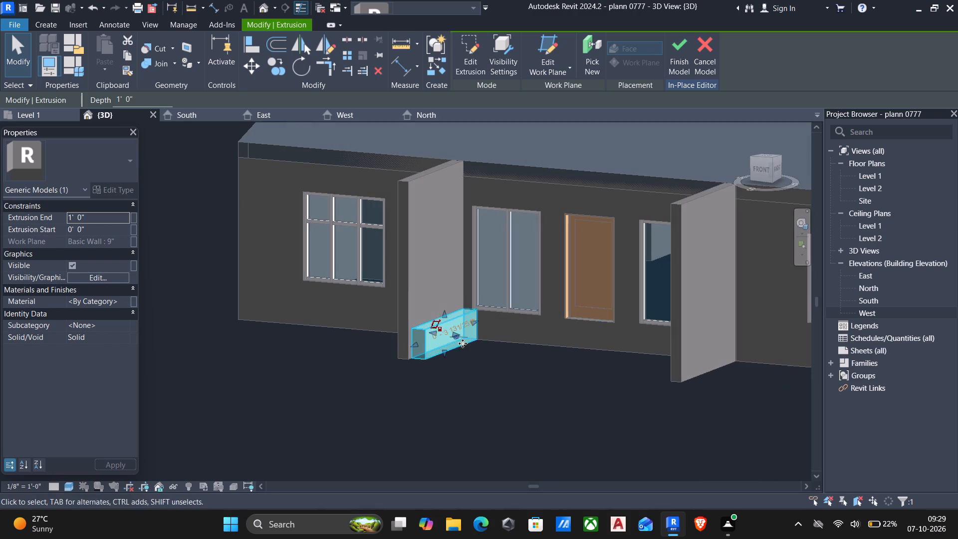
pyautogui.keyDown('shift'); pyautogui.moveTo(459, 333); pyautogui.dragTo(488, 353, button='middle'); pyautogui.keyUp('shift')
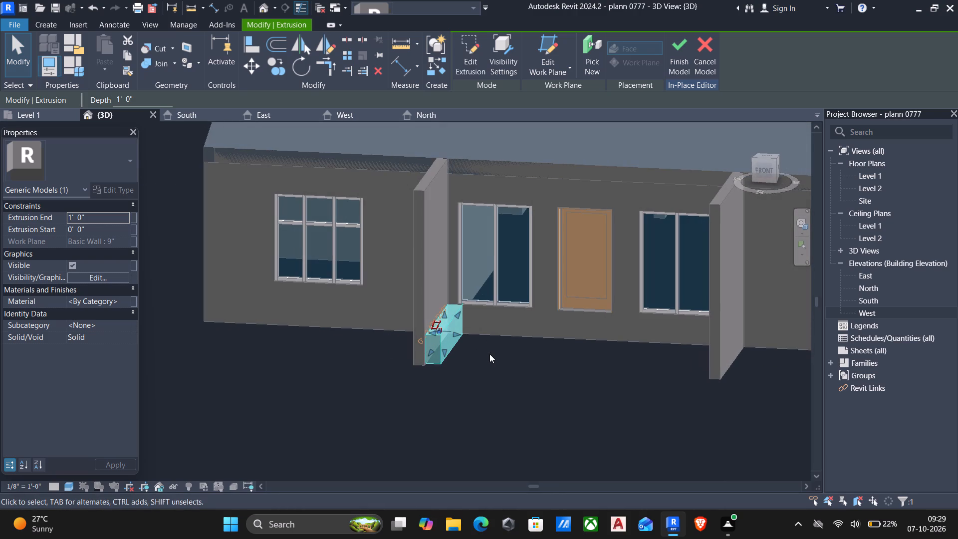
pyautogui.press('Escape')
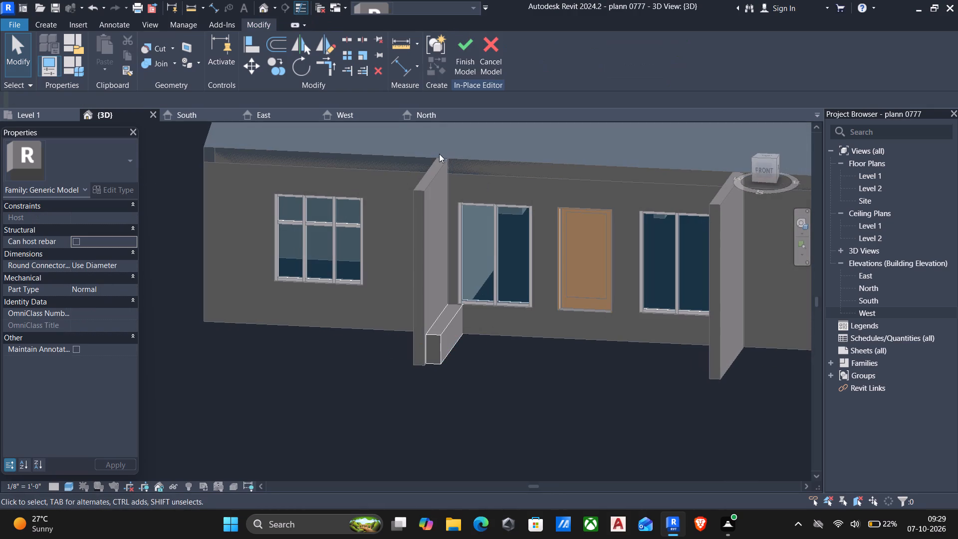
pyautogui.click(422, 189)
pyautogui.click(470, 48)
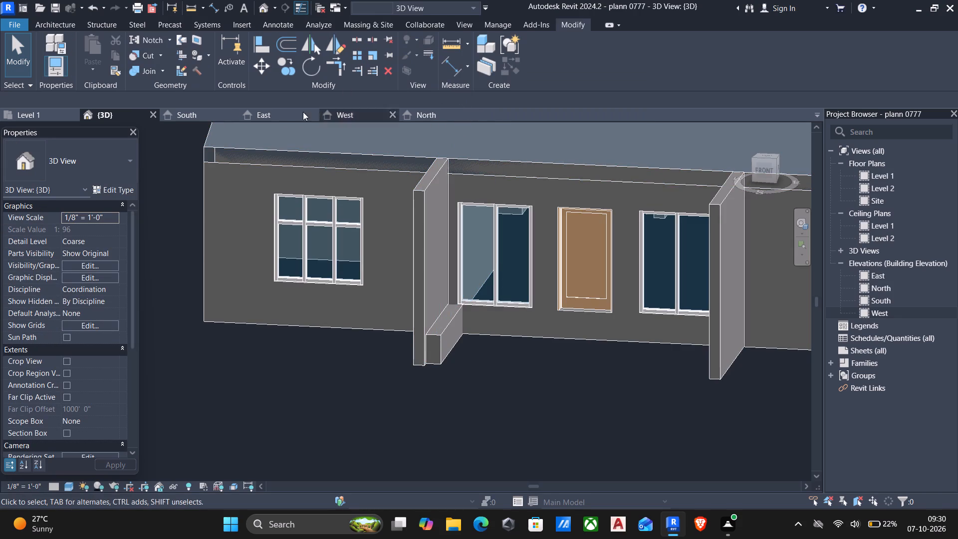
# Split the west projecting 9" wall in the Level 1 plan where it meets the front wall's exterior face.
pyautogui.click(30, 116)
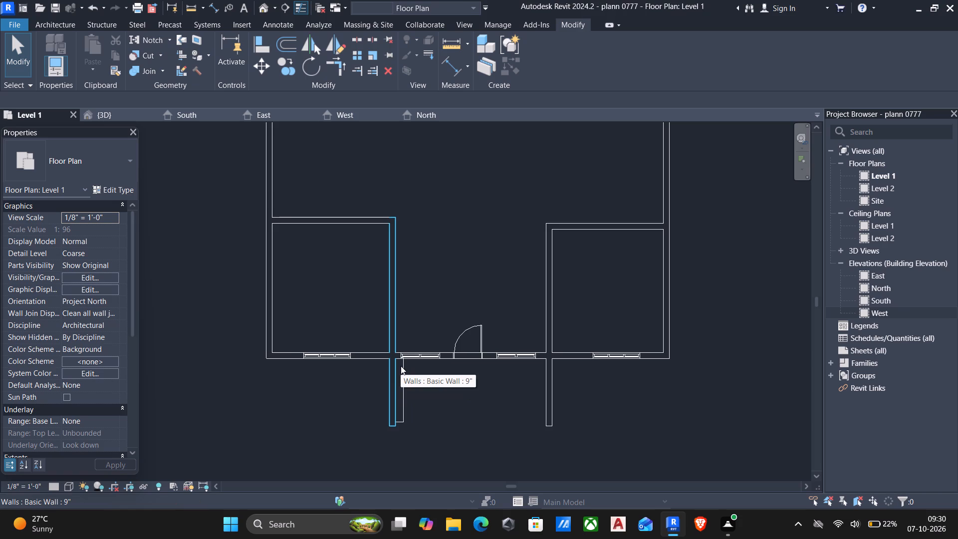
pyautogui.write('sl')
pyautogui.scroll(10, 401, 366)
pyautogui.scroll(5, 398, 325)
pyautogui.scroll(1, 329, 361)
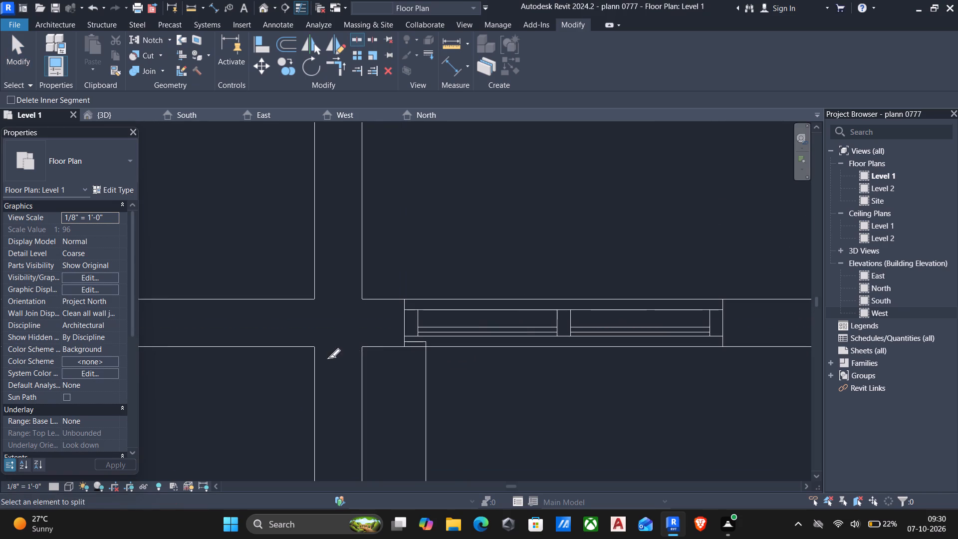
pyautogui.scroll(3, 329, 358)
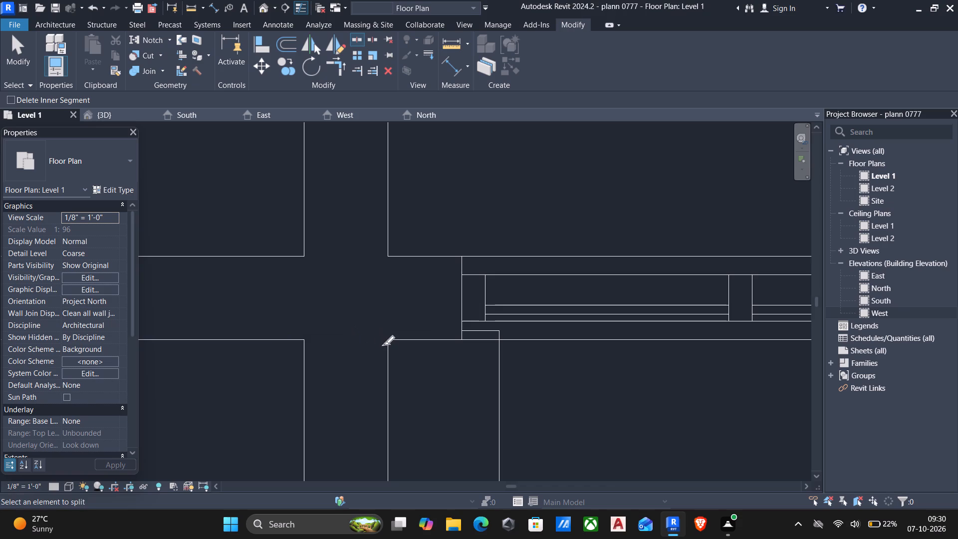
pyautogui.scroll(9, 385, 345)
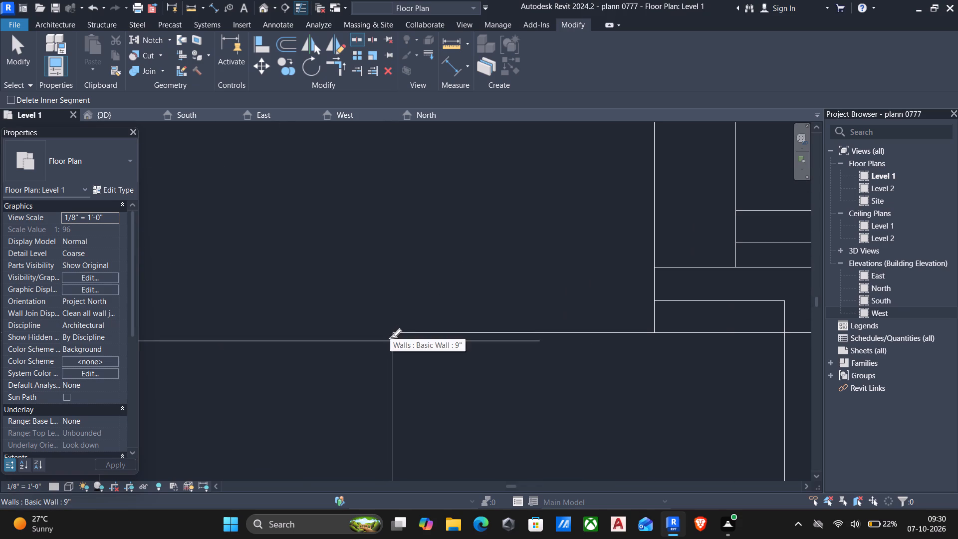
pyautogui.scroll(-1, 391, 337)
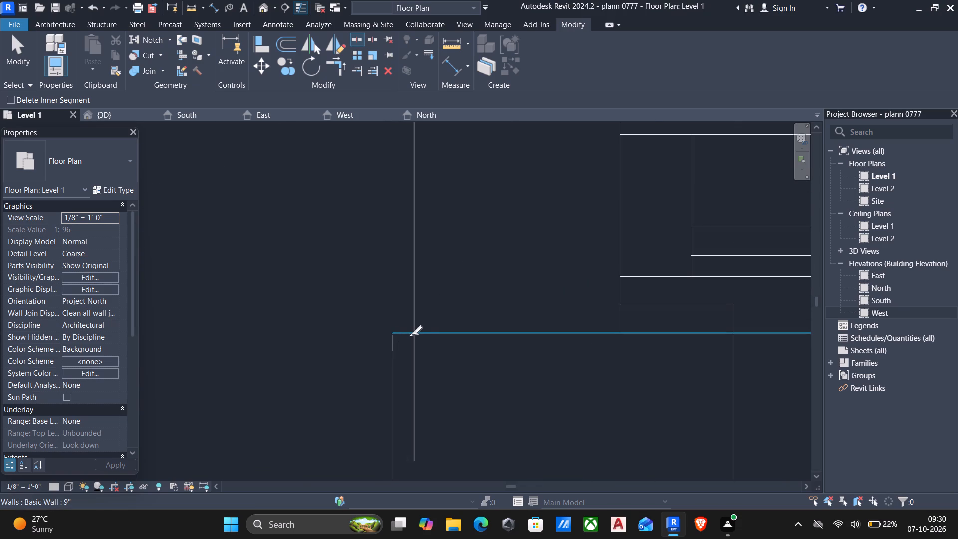
pyautogui.scroll(-4, 394, 333)
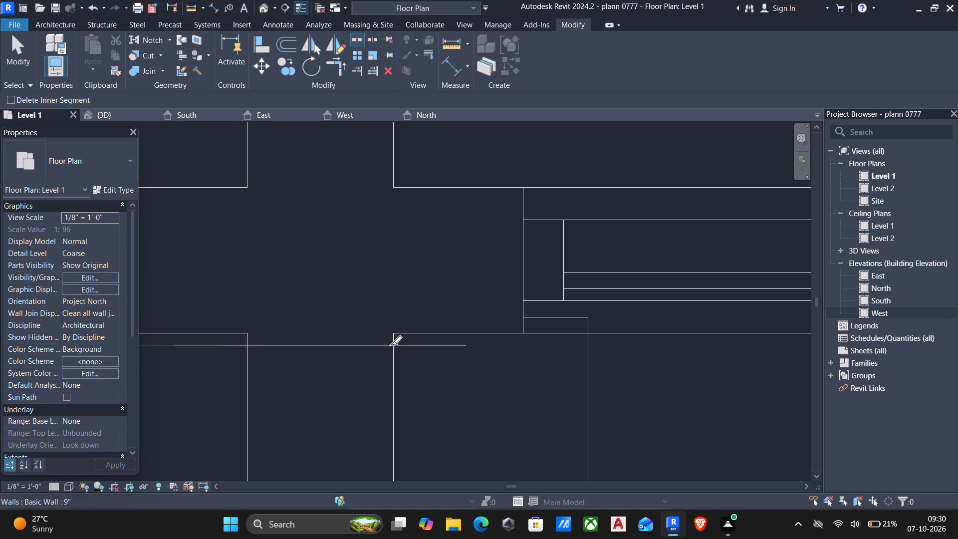
pyautogui.scroll(4, 392, 339)
pyautogui.scroll(-1, 391, 339)
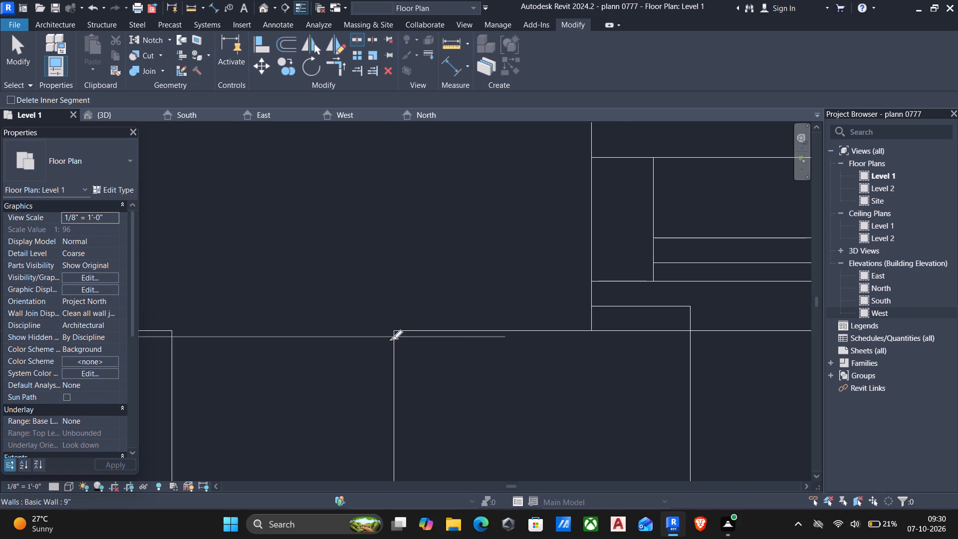
pyautogui.scroll(1, 387, 332)
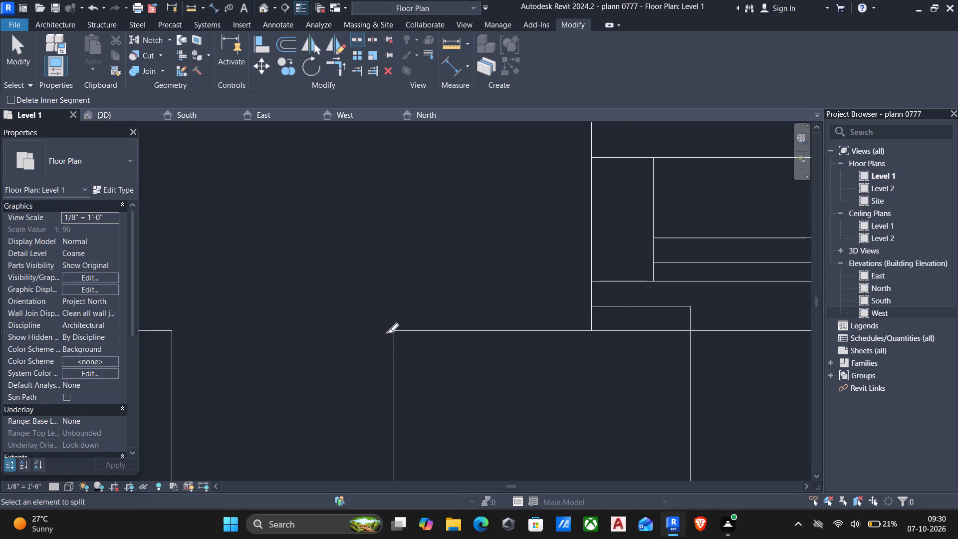
pyautogui.scroll(2, 387, 332)
pyautogui.scroll(-1, 390, 338)
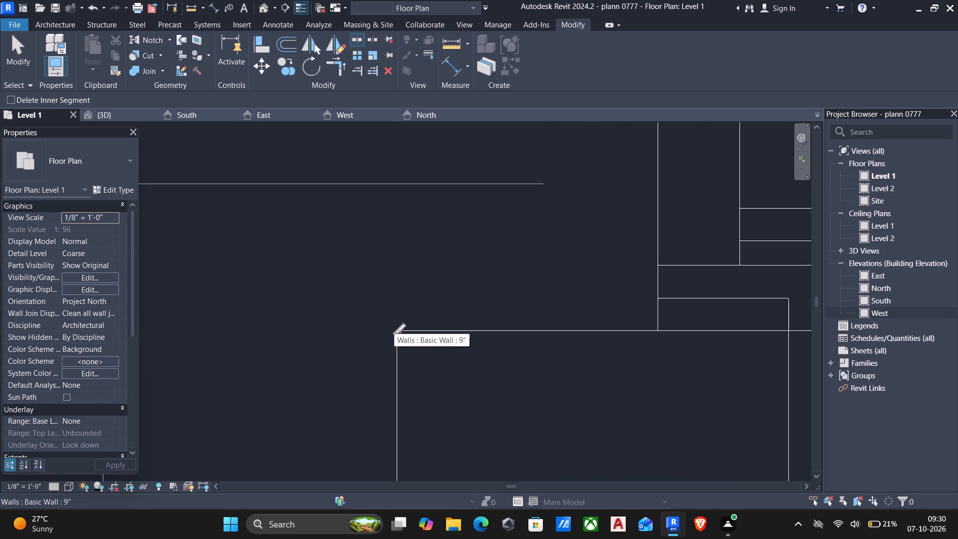
pyautogui.scroll(-3, 404, 344)
pyautogui.moveTo(404, 344); pyautogui.dragTo(513, 338, button='middle')
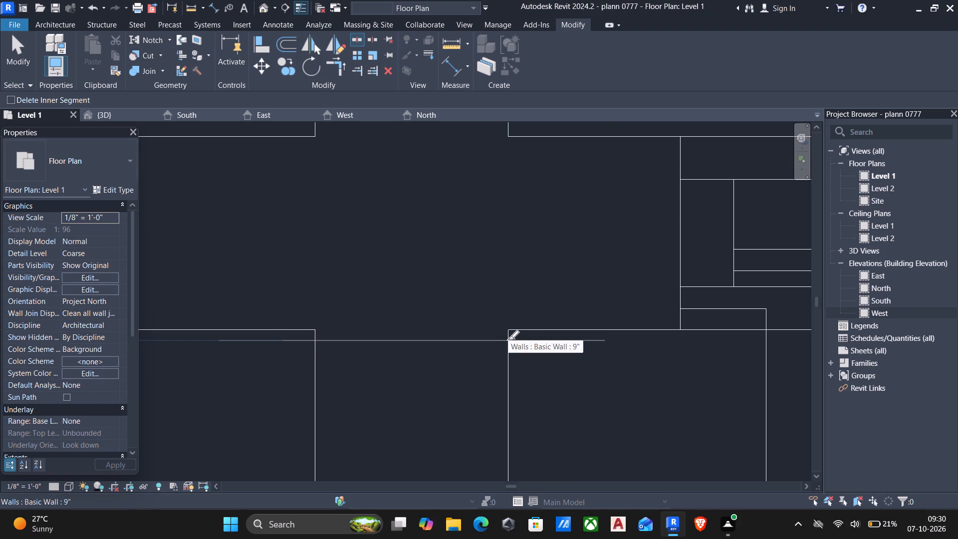
pyautogui.scroll(4, 508, 339)
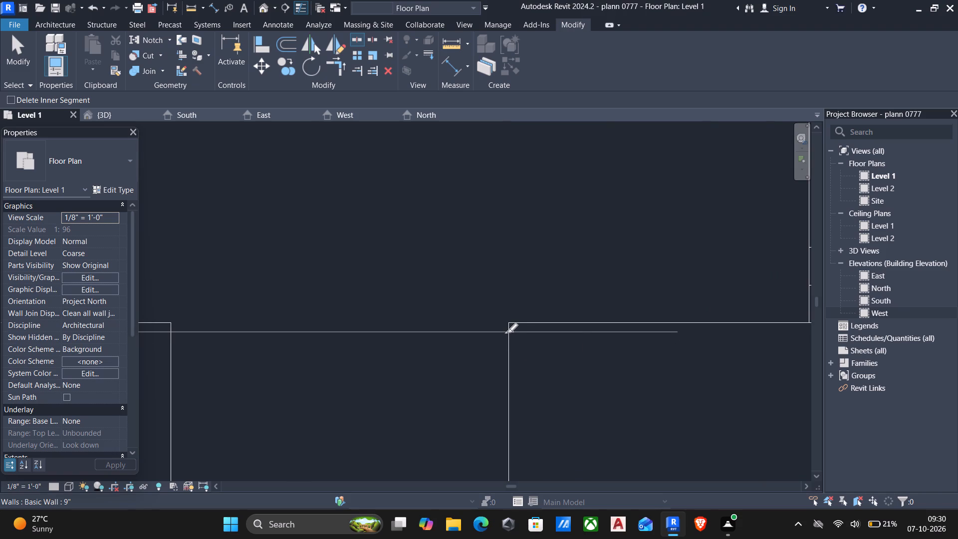
pyautogui.scroll(4, 506, 332)
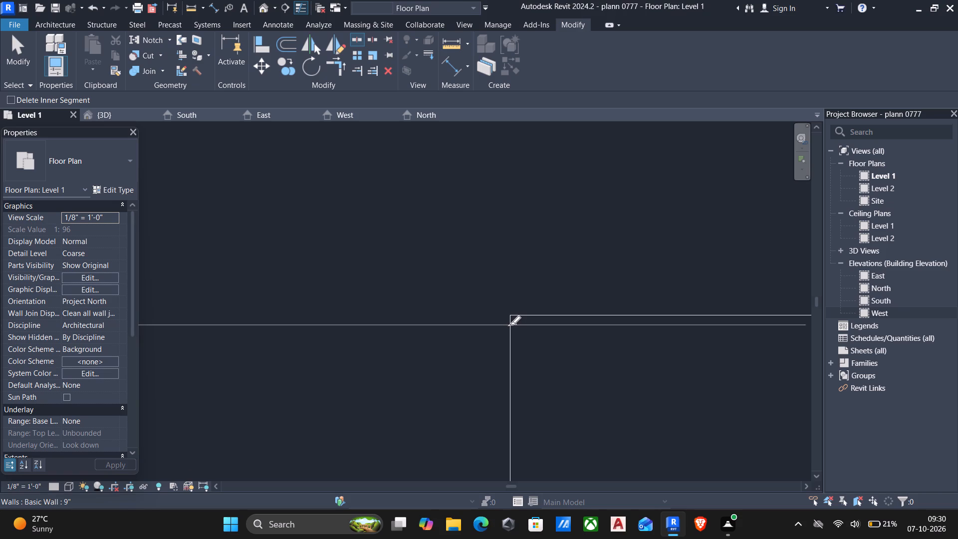
pyautogui.scroll(5, 510, 322)
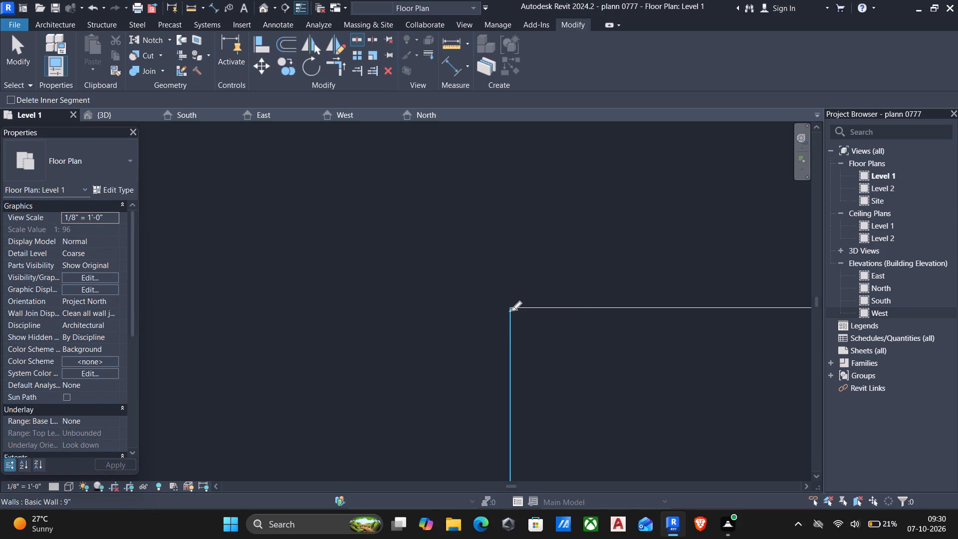
pyautogui.scroll(4, 515, 315)
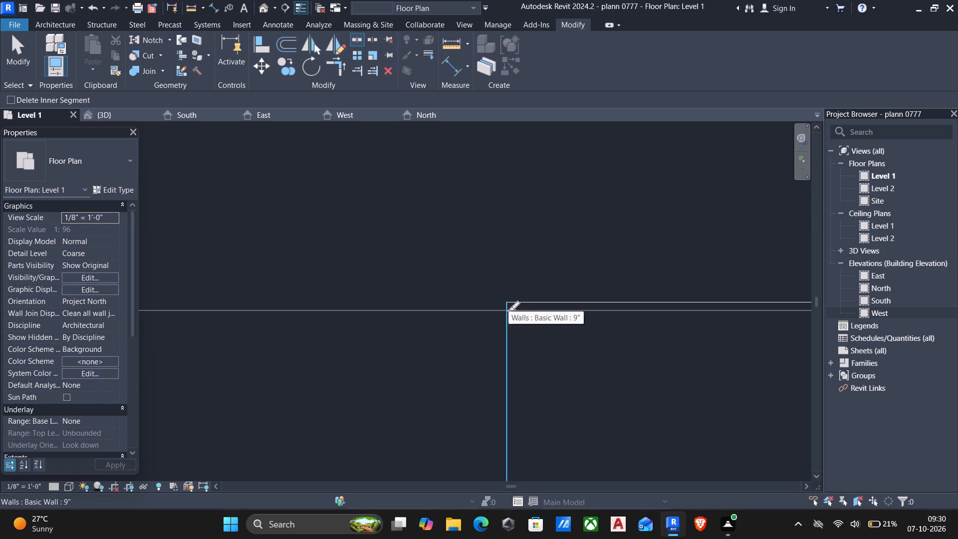
pyautogui.click(508, 310)
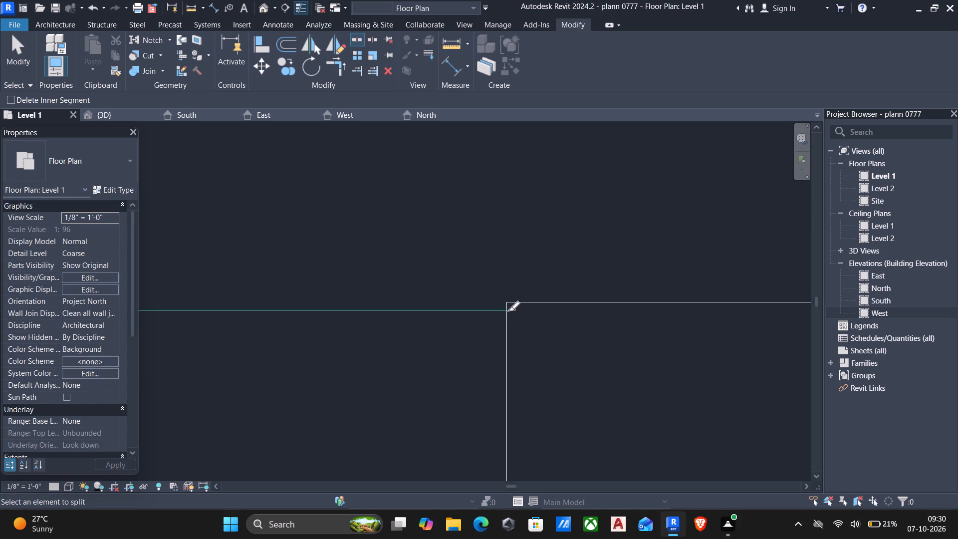
# Split the east projecting 9" wall where it meets the front wall's exterior face, keeping the inner segment.
pyautogui.scroll(-19, 508, 310)
pyautogui.scroll(-6, 507, 328)
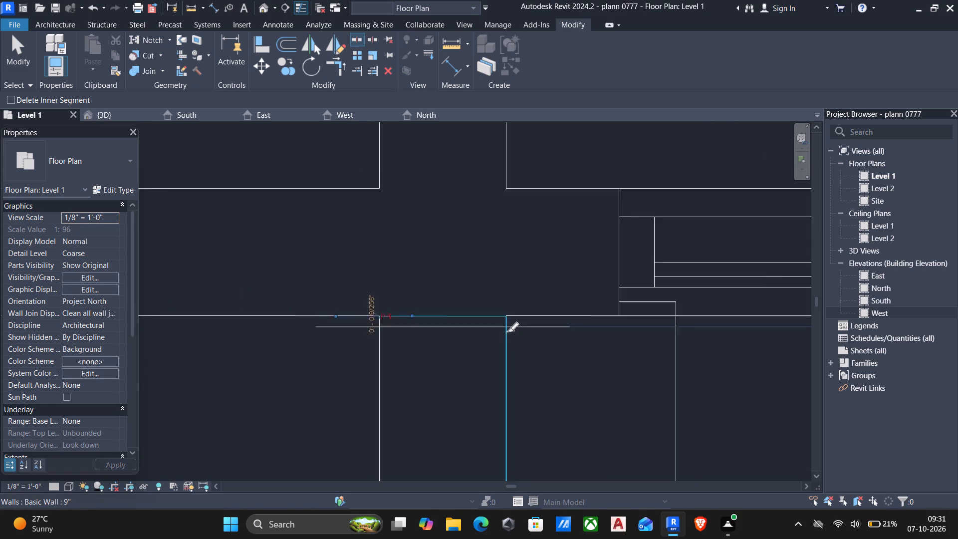
pyautogui.moveTo(507, 345); pyautogui.dragTo(172, 306, button='middle')
pyautogui.scroll(-5, 308, 342)
pyautogui.scroll(-1, 479, 340)
pyautogui.moveTo(475, 342); pyautogui.dragTo(470, 345, button='middle')
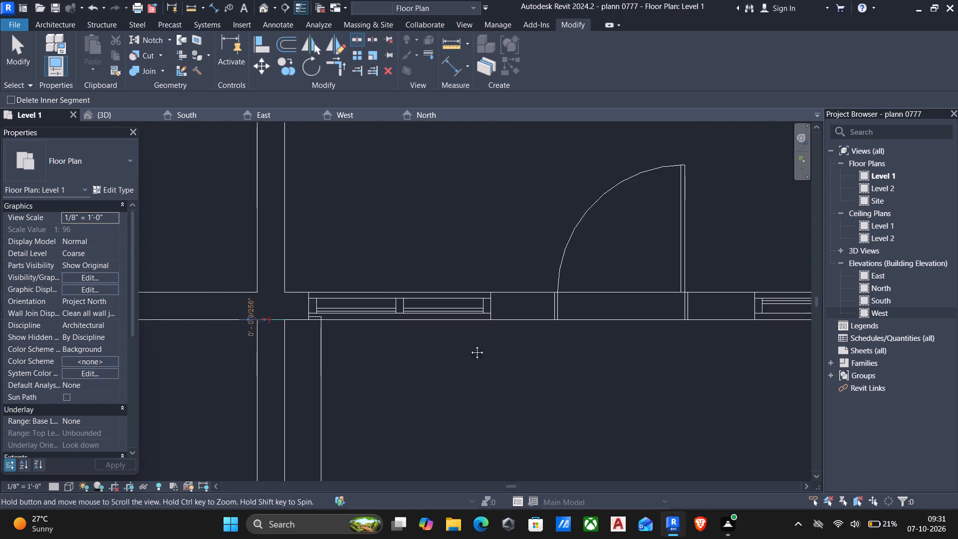
pyautogui.scroll(-1, 470, 345)
pyautogui.moveTo(470, 345); pyautogui.dragTo(311, 320, button='middle')
pyautogui.scroll(4, 579, 346)
pyautogui.scroll(-5, 716, 333)
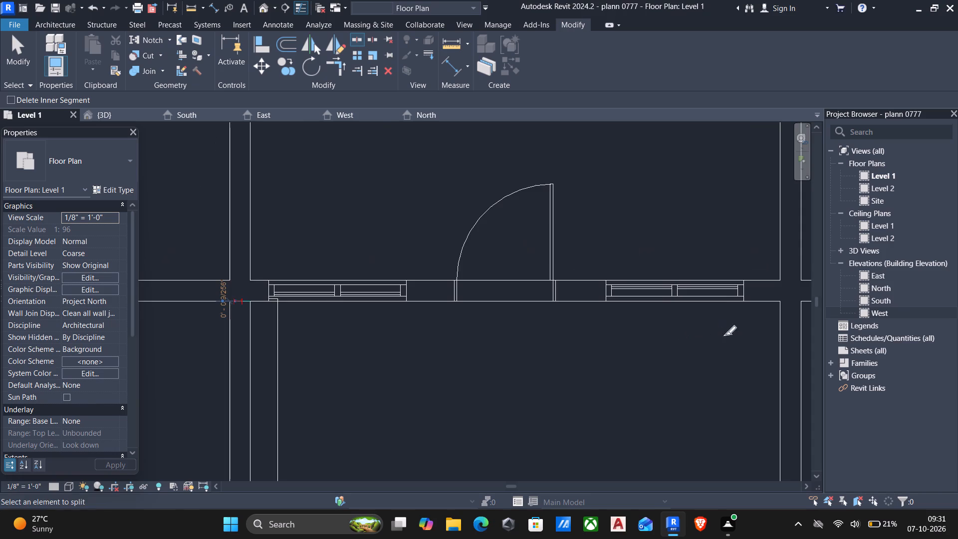
pyautogui.moveTo(726, 335); pyautogui.dragTo(475, 372, button='middle')
pyautogui.scroll(5, 539, 366)
pyautogui.scroll(5, 567, 313)
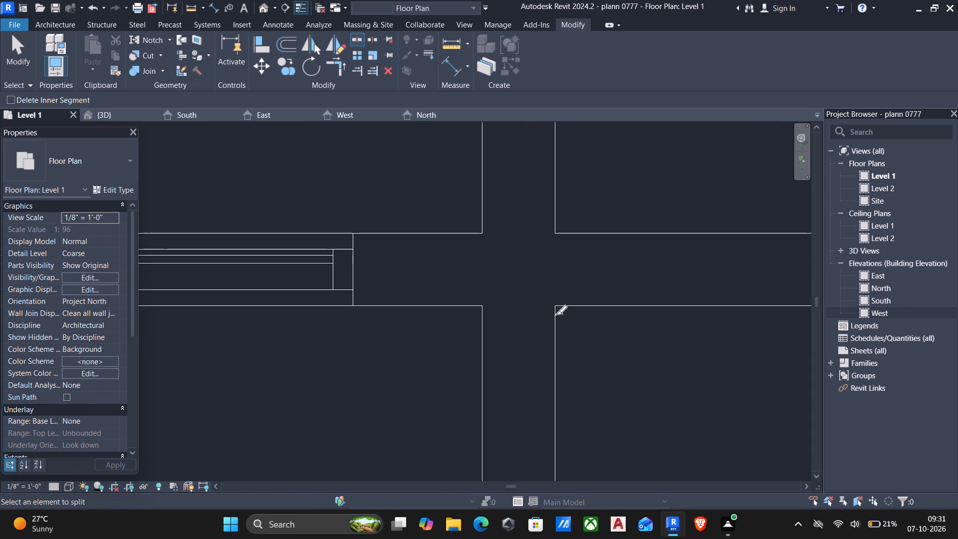
pyautogui.scroll(4, 552, 317)
pyautogui.click(553, 304)
pyautogui.scroll(-6, 553, 304)
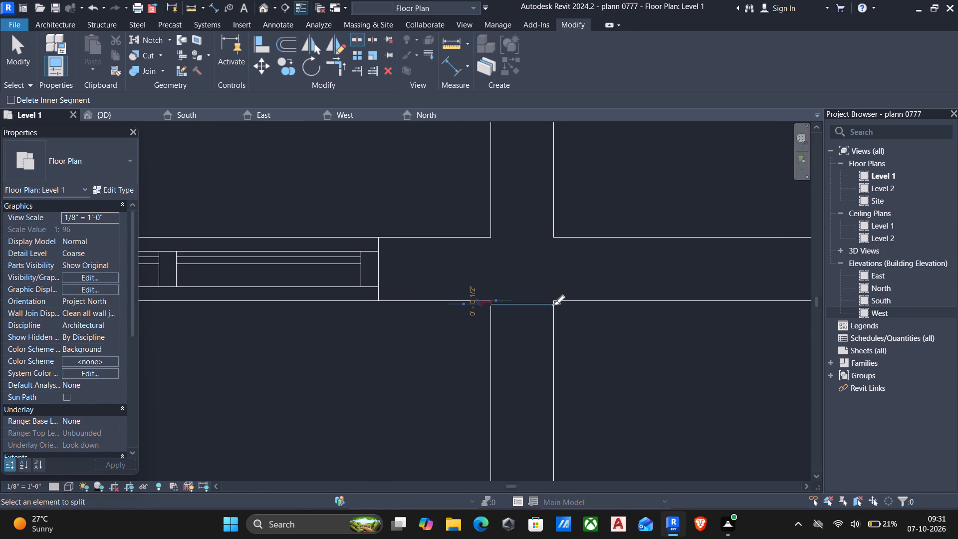
pyautogui.press('Escape')
pyautogui.scroll(-6, 553, 304)
pyautogui.moveTo(546, 328); pyautogui.dragTo(723, 278, button='middle')
pyautogui.press('Escape')
# In the 3D view, align the extruded base's east face with the east projecting wall's inner face so it spans the whole porch.
pyautogui.scroll(-3, 441, 310)
pyautogui.scroll(-5, 843, 413)
pyautogui.scroll(-5, 169, 358)
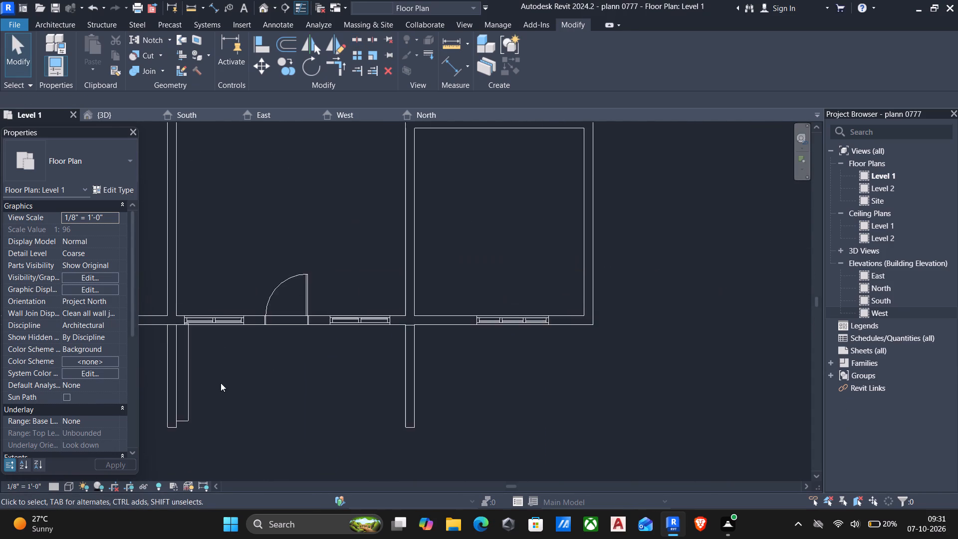
pyautogui.scroll(-1, 221, 383)
pyautogui.click(118, 111)
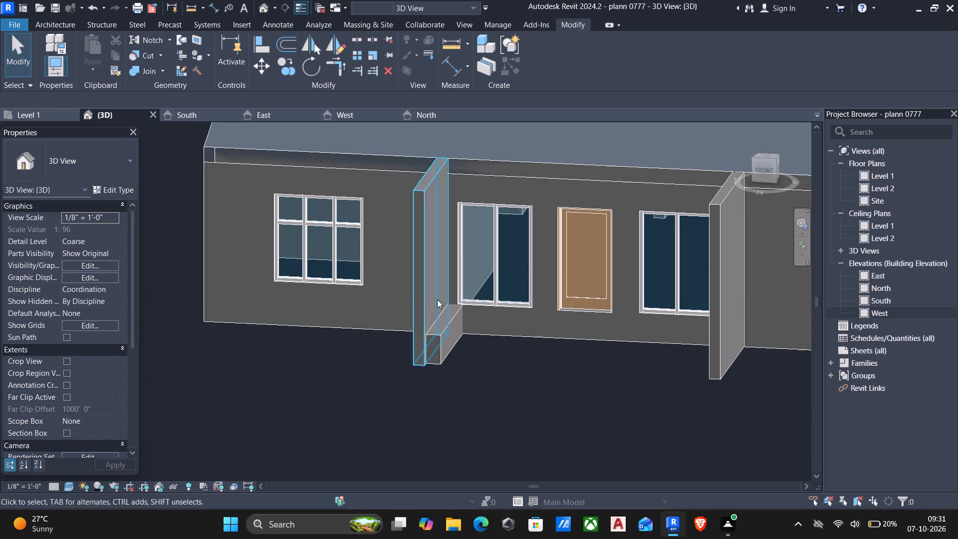
pyautogui.scroll(-1, 443, 362)
pyautogui.keyDown('shift'); pyautogui.middleClick(450, 383); pyautogui.keyUp('shift')
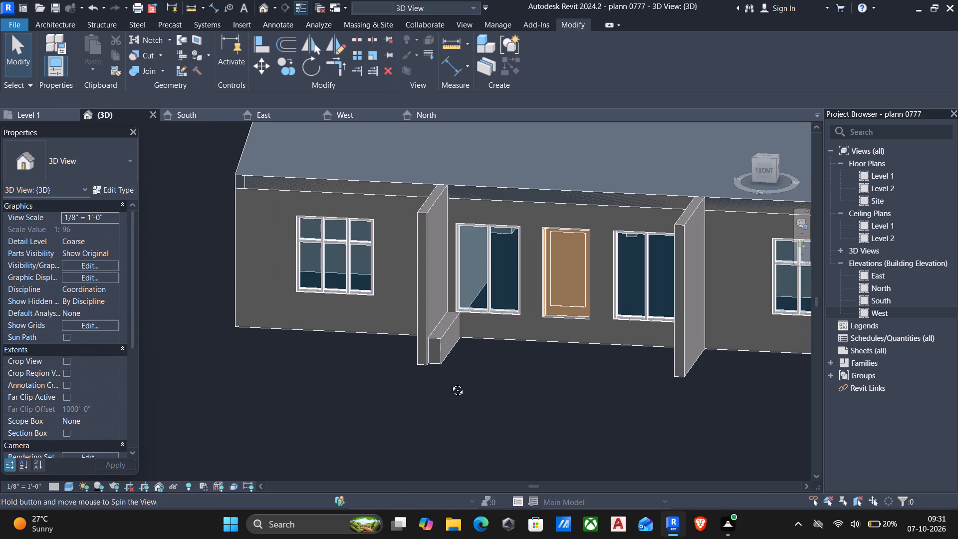
pyautogui.press('Escape')
pyautogui.click(439, 340)
pyautogui.write('al')
pyautogui.scroll(-2, 487, 366)
pyautogui.keyDown('shift'); pyautogui.moveTo(498, 369); pyautogui.dragTo(614, 352, button='middle'); pyautogui.keyUp('shift')
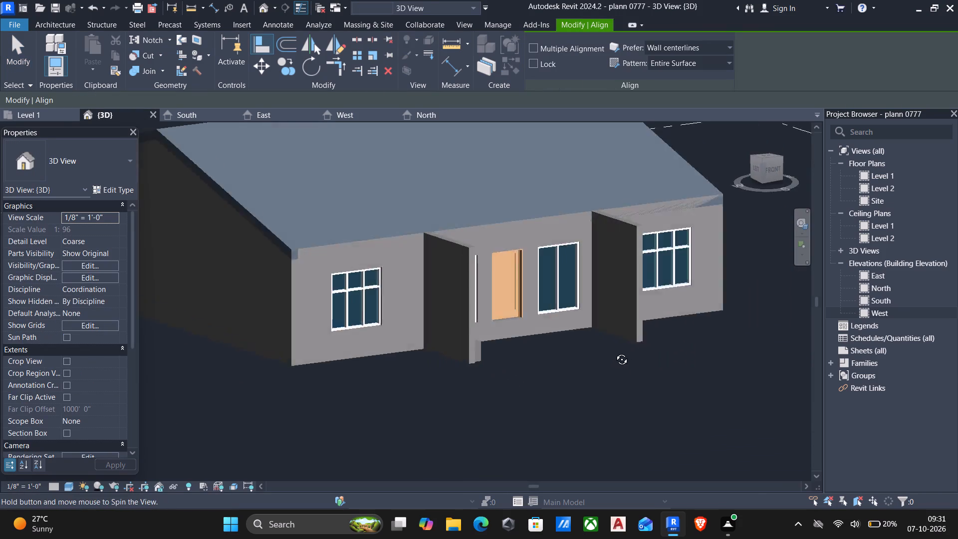
pyautogui.keyDown('shift'); pyautogui.moveTo(614, 352); pyautogui.dragTo(617, 351, button='middle'); pyautogui.keyUp('shift')
pyautogui.scroll(4, 602, 329)
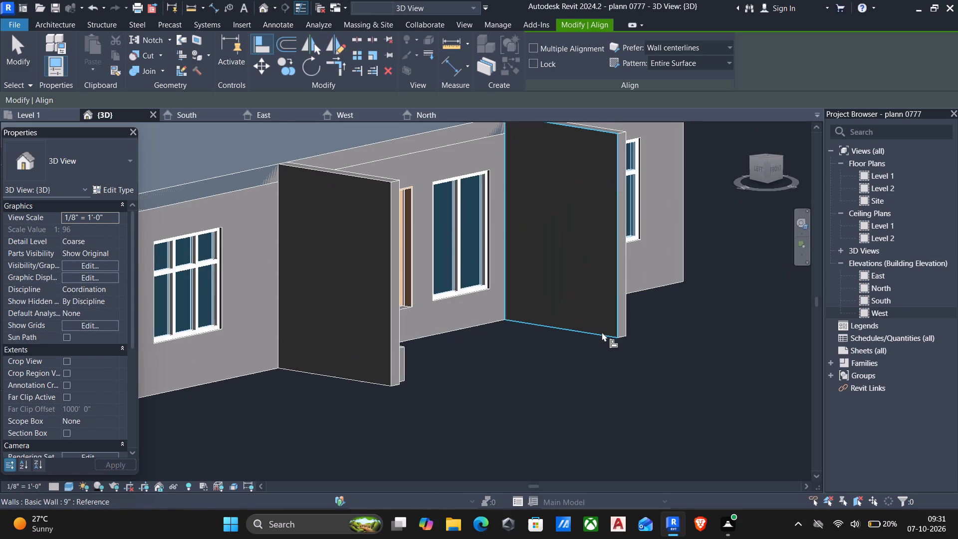
pyautogui.click(602, 332)
pyautogui.scroll(-4, 583, 335)
pyautogui.keyDown('shift'); pyautogui.moveTo(581, 342); pyautogui.dragTo(450, 363, button='middle'); pyautogui.keyUp('shift')
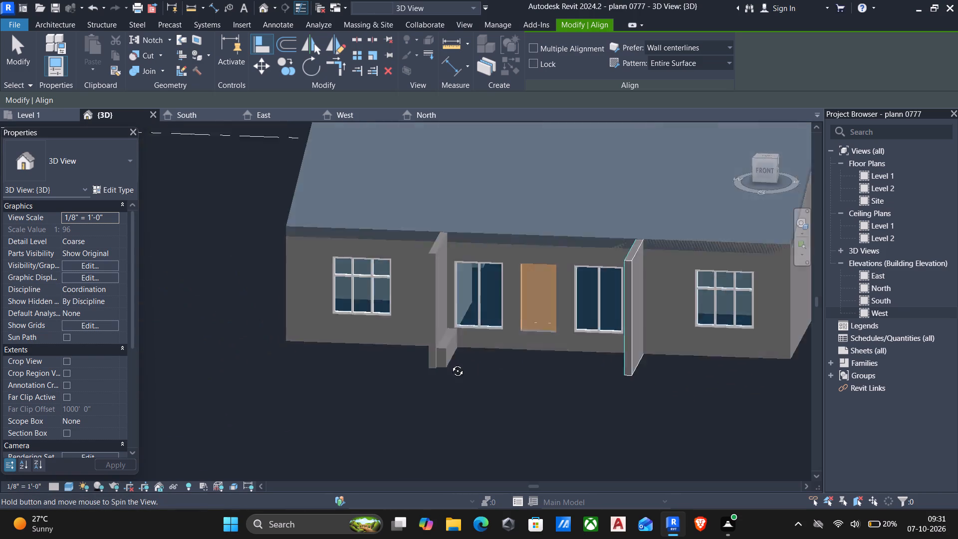
pyautogui.keyDown('shift'); pyautogui.moveTo(450, 363); pyautogui.dragTo(428, 368, button='middle'); pyautogui.keyUp('shift')
pyautogui.click(442, 344)
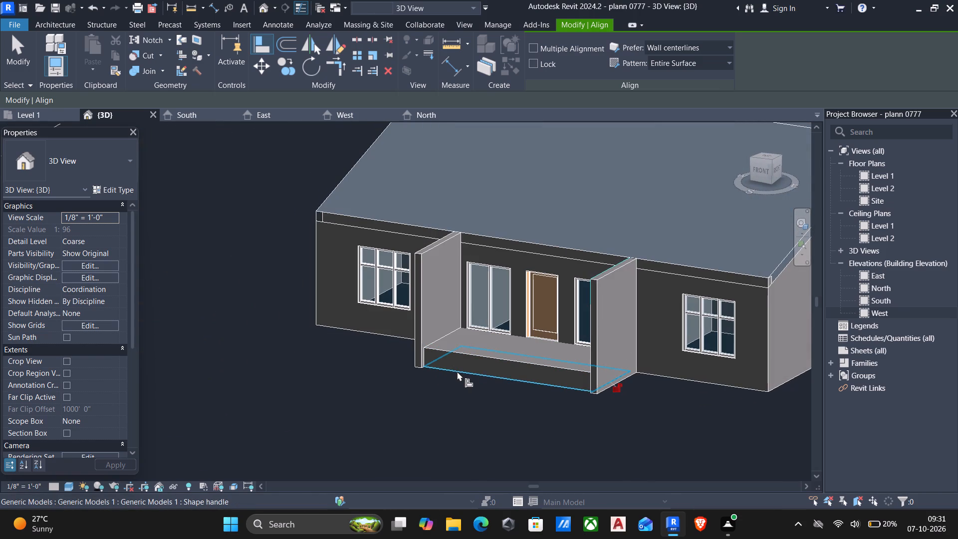
pyautogui.press('Escape')
# Delete the two projecting front walls at the west and east ends of the porch base.
pyautogui.scroll(-1, 478, 390)
pyautogui.keyDown('shift'); pyautogui.scroll(-1, 478, 390); pyautogui.keyUp('shift')
pyautogui.keyDown('shift'); pyautogui.moveTo(478, 390); pyautogui.dragTo(567, 361, button='middle'); pyautogui.keyUp('shift')
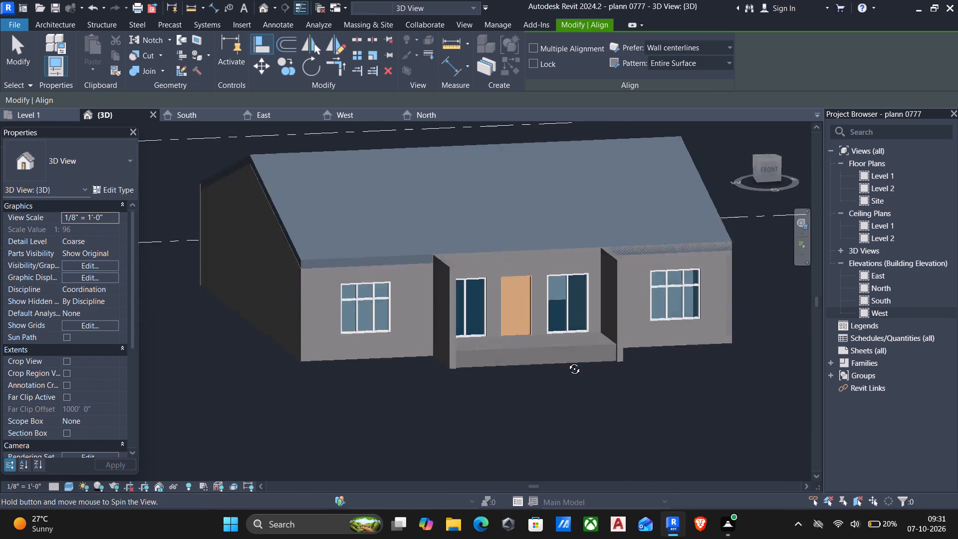
pyautogui.keyDown('shift'); pyautogui.moveTo(567, 361); pyautogui.dragTo(701, 355, button='middle'); pyautogui.keyUp('shift')
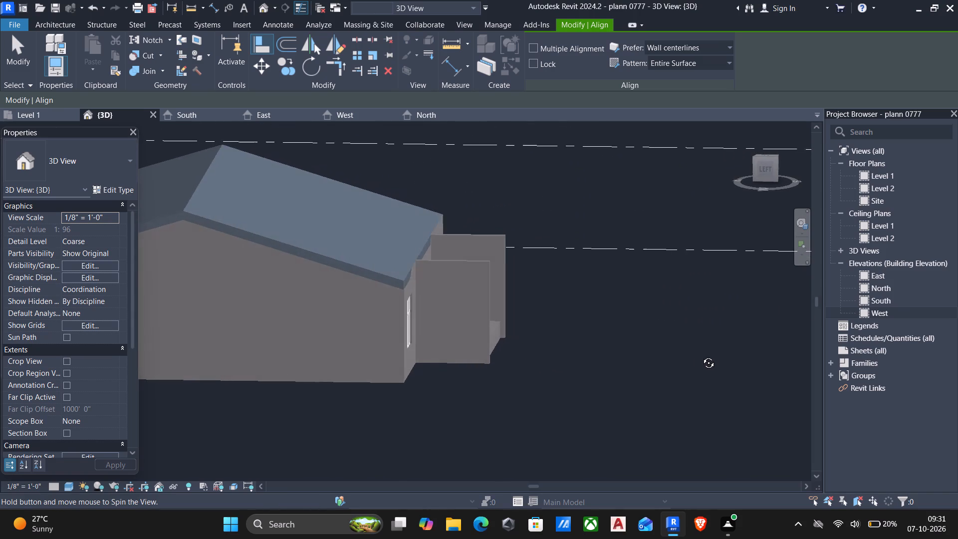
pyautogui.keyDown('shift'); pyautogui.moveTo(701, 355); pyautogui.dragTo(518, 394, button='middle'); pyautogui.keyUp('shift')
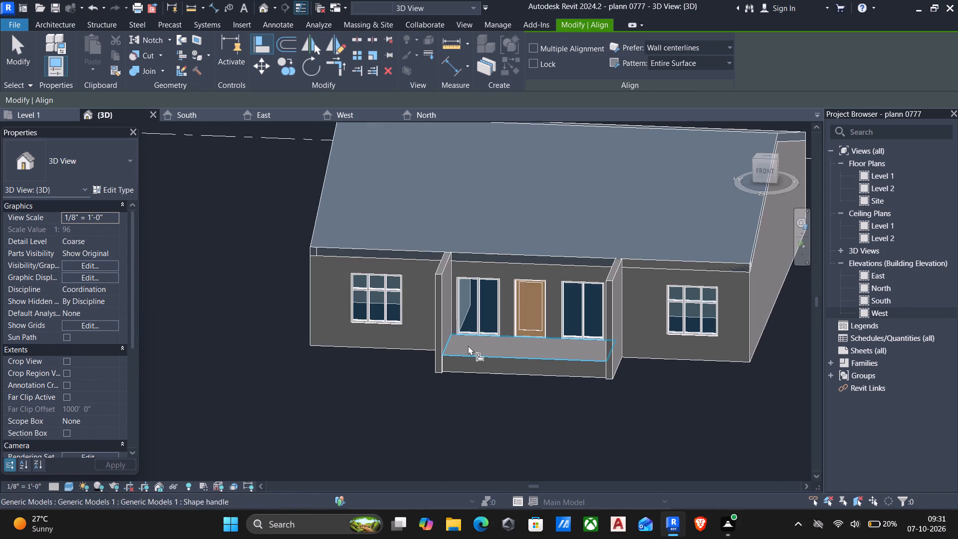
pyautogui.press('Escape')
pyautogui.click(439, 311)
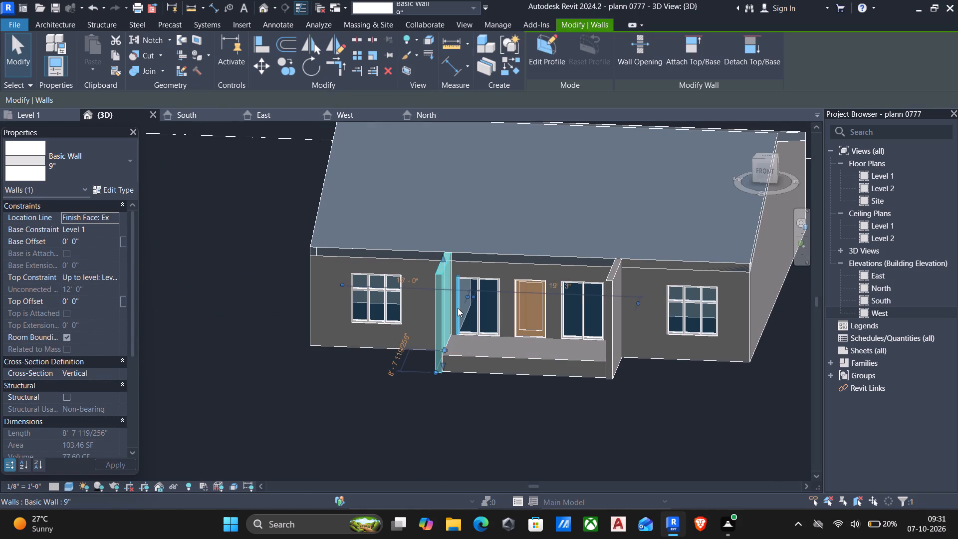
pyautogui.press('Delete')
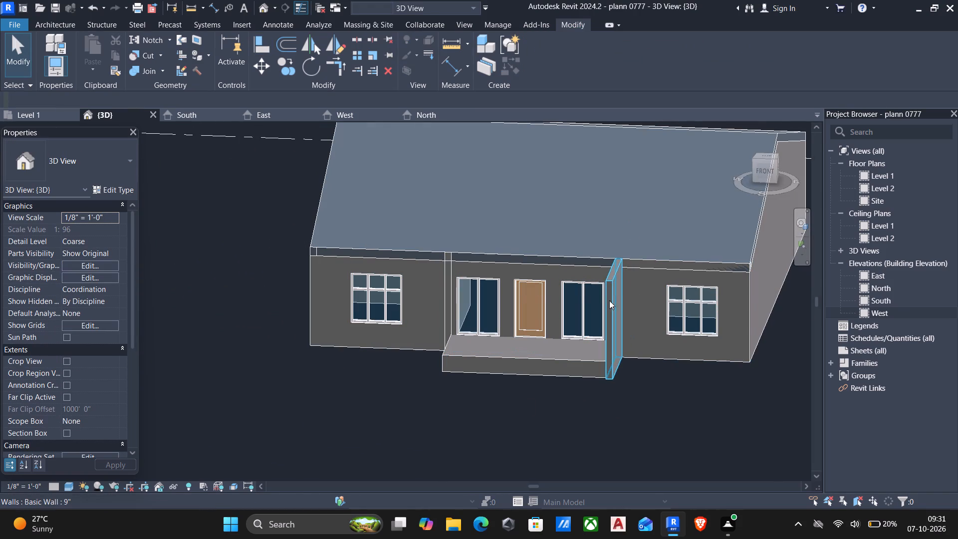
pyautogui.click(611, 300)
pyautogui.press('Delete')
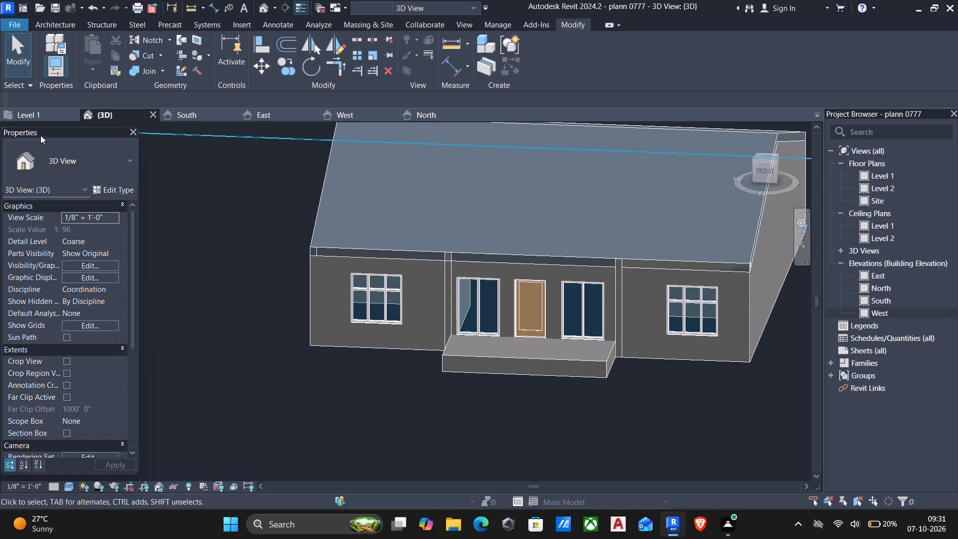
# In the Level 1 plan, align the end of the wall at the porch's west side with the front wall's exterior face.
pyautogui.doubleClick(35, 115)
pyautogui.scroll(-2, 240, 320)
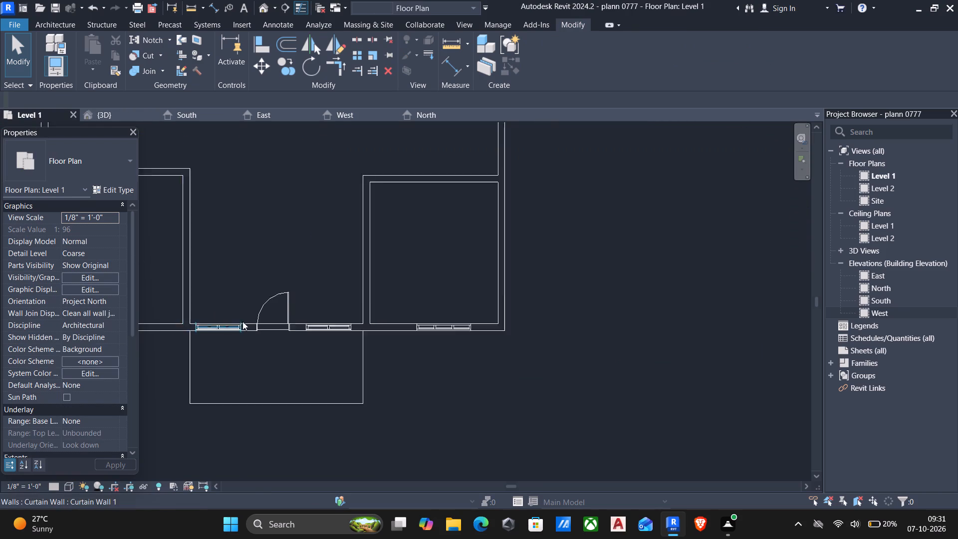
pyautogui.scroll(-2, 242, 321)
pyautogui.moveTo(249, 329); pyautogui.dragTo(330, 325, button='middle')
pyautogui.write('al')
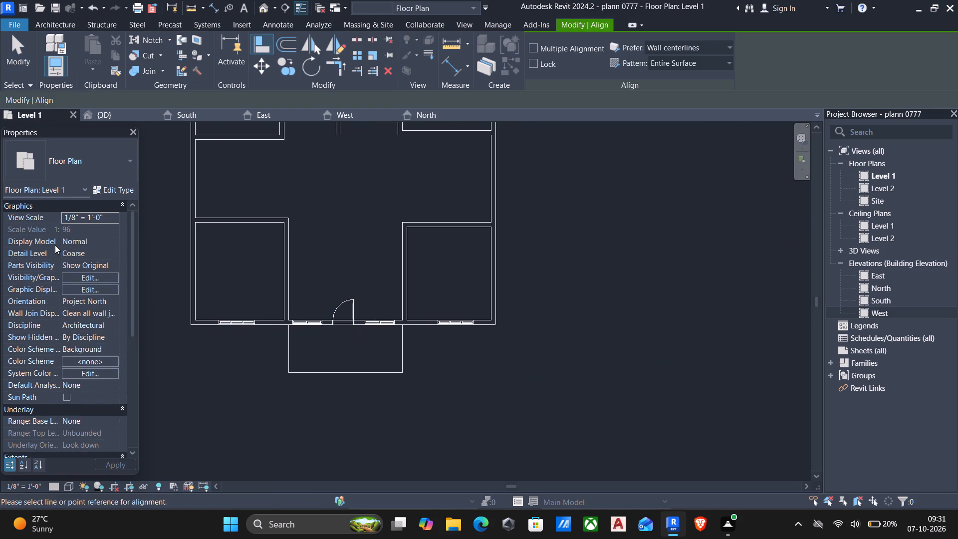
pyautogui.scroll(11, 273, 343)
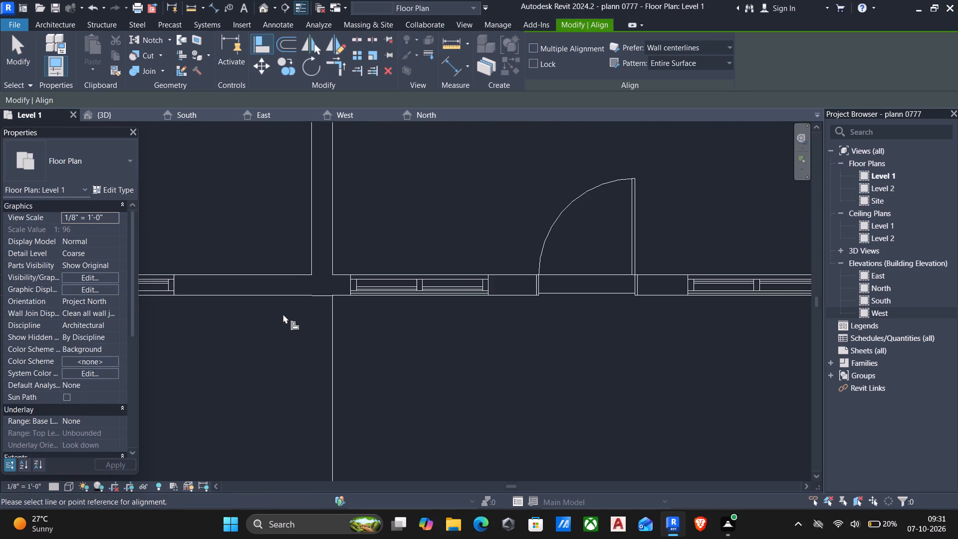
pyautogui.scroll(5, 270, 303)
pyautogui.click(294, 290)
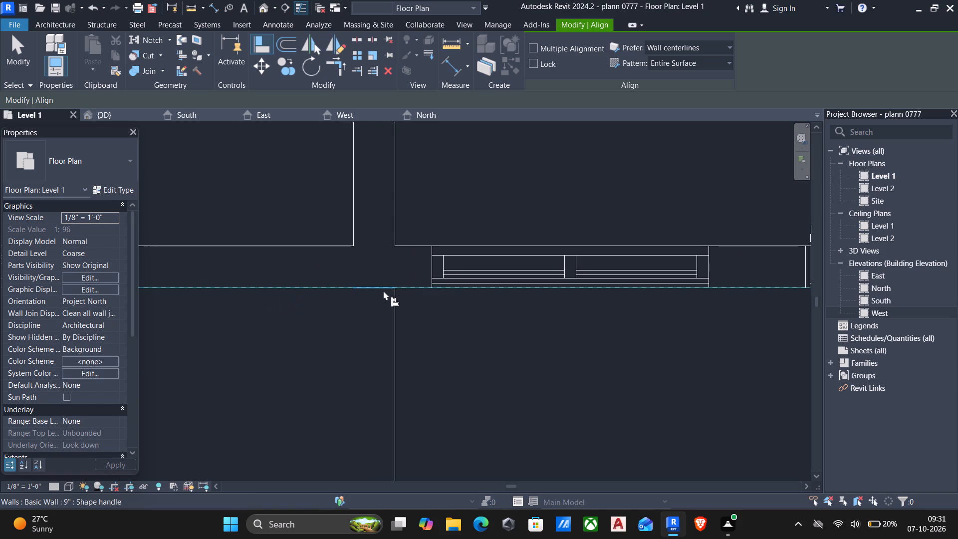
pyautogui.scroll(4, 388, 289)
pyautogui.click(389, 288)
# Align the end of the wall at the porch's east side with the front wall's exterior face.
pyautogui.scroll(-17, 389, 288)
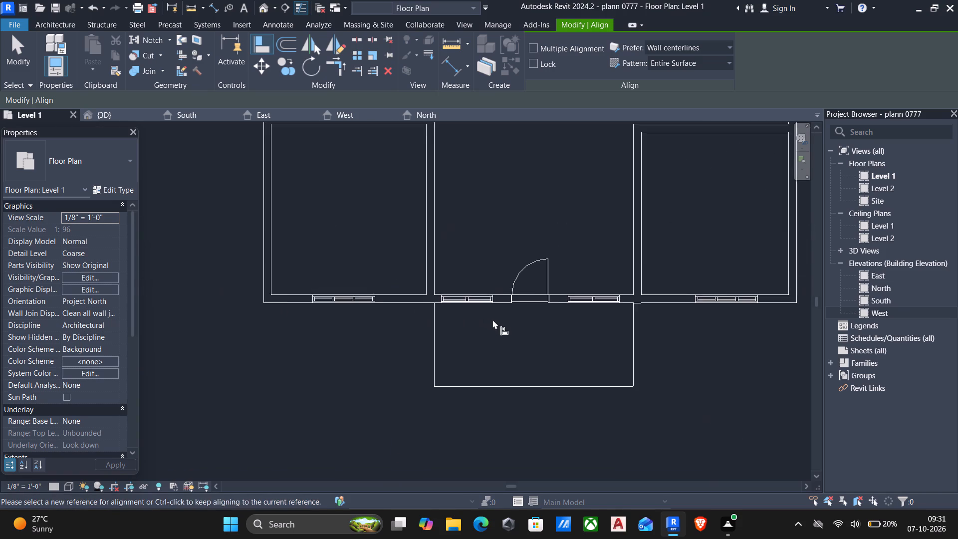
pyautogui.moveTo(524, 321); pyautogui.dragTo(427, 328, button='middle')
pyautogui.scroll(5, 566, 318)
pyautogui.scroll(4, 524, 302)
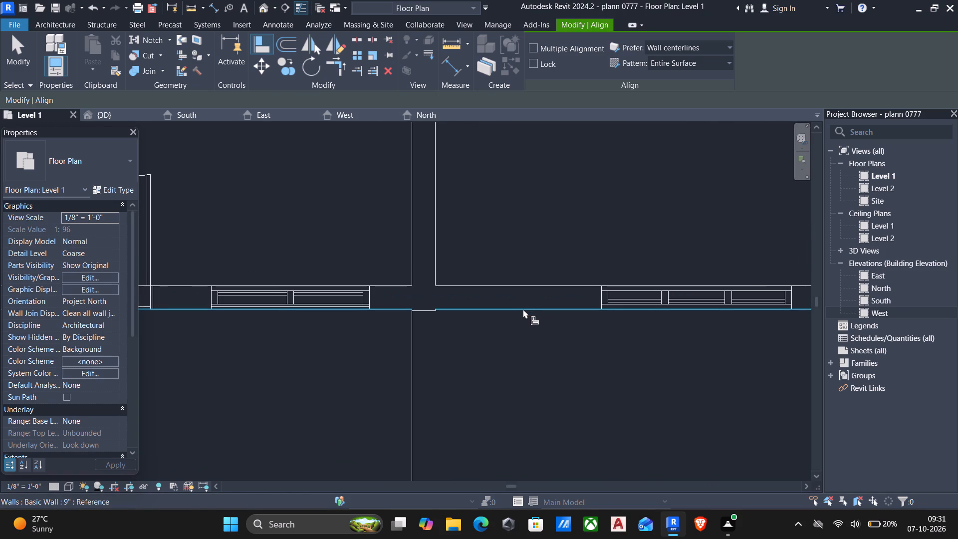
pyautogui.click(523, 309)
pyautogui.scroll(5, 465, 318)
pyautogui.click(387, 304)
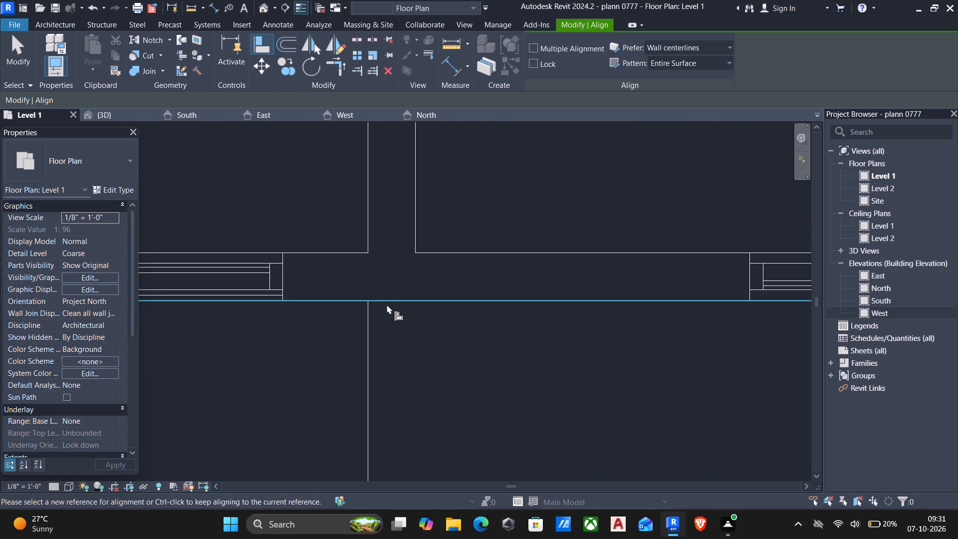
pyautogui.scroll(-11, 387, 304)
pyautogui.press('Escape')
pyautogui.scroll(-2, 372, 331)
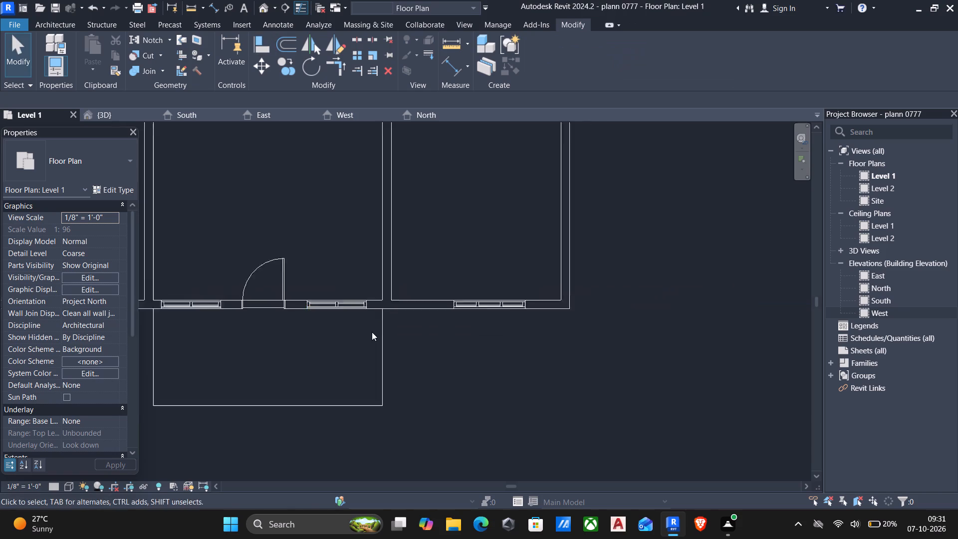
pyautogui.scroll(-3, 372, 332)
pyautogui.moveTo(372, 332); pyautogui.dragTo(395, 331, button='middle')
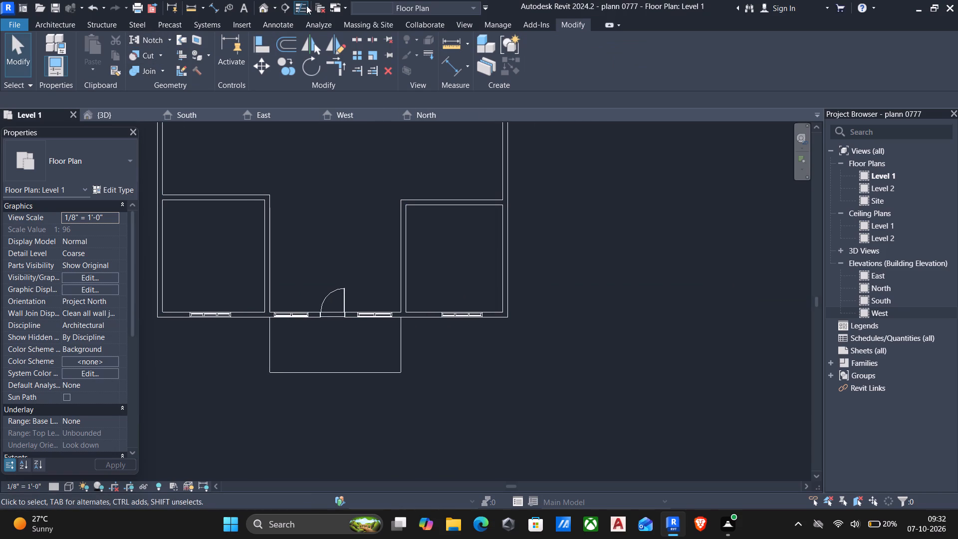
# Examine the front facade and porch base in the 3D view from several angles.
pyautogui.click(240, 10)
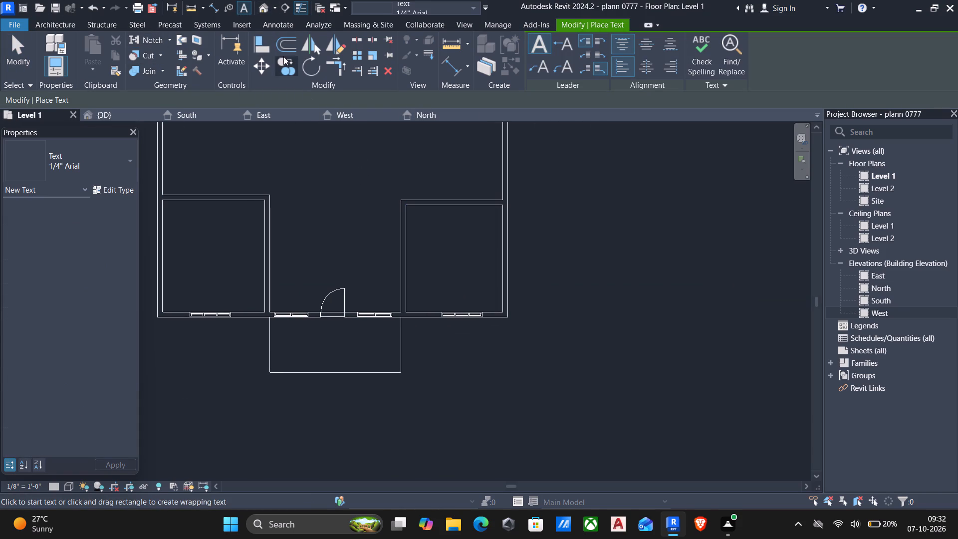
pyautogui.click(263, 6)
pyautogui.press('Escape')
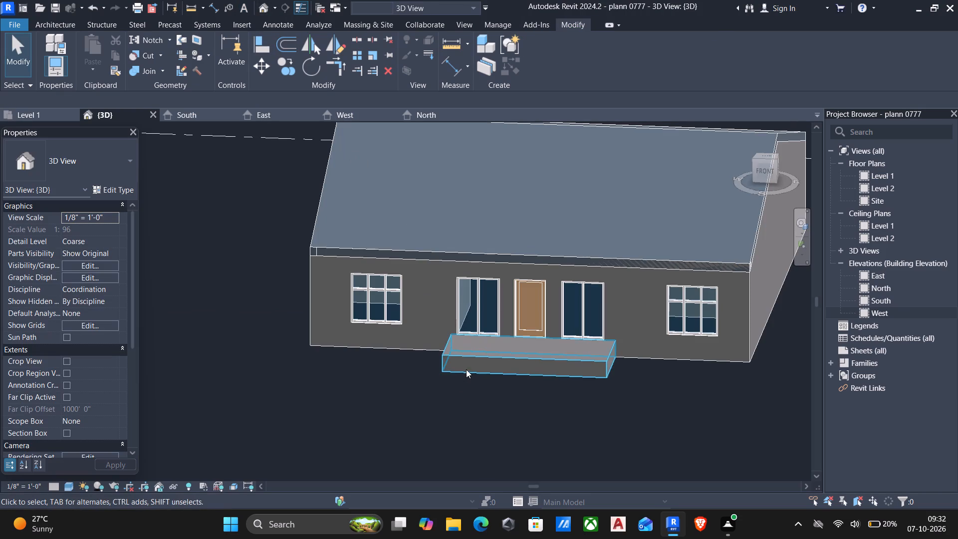
pyautogui.scroll(-1, 443, 368)
pyautogui.keyDown('shift'); pyautogui.moveTo(443, 368); pyautogui.dragTo(442, 317, button='middle'); pyautogui.keyUp('shift')
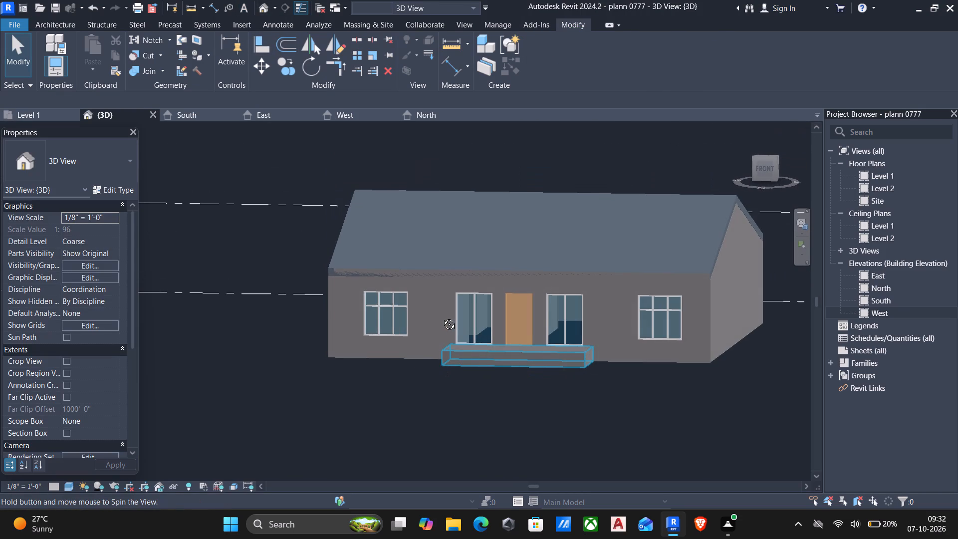
pyautogui.keyDown('shift'); pyautogui.moveTo(442, 317); pyautogui.dragTo(447, 315, button='middle'); pyautogui.keyUp('shift')
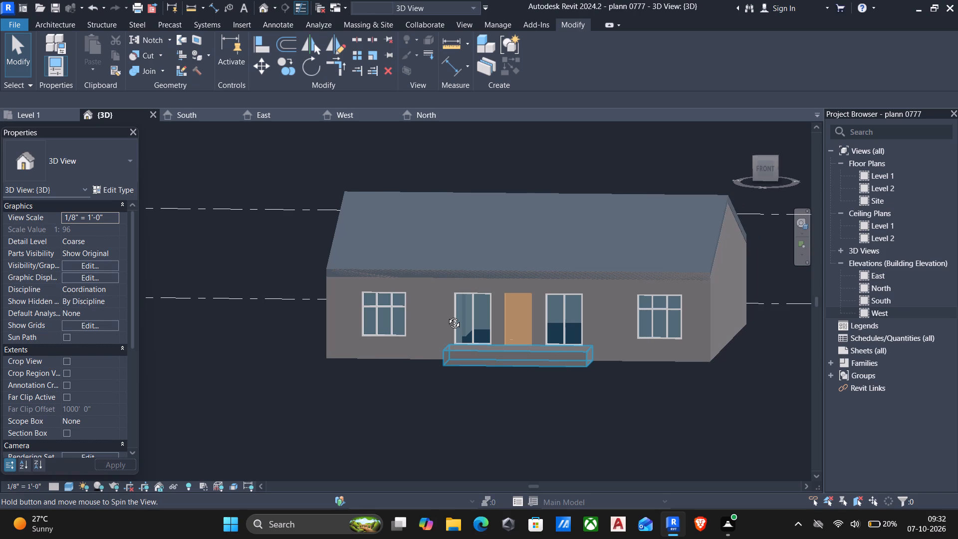
pyautogui.keyDown('shift'); pyautogui.moveTo(447, 315); pyautogui.dragTo(513, 333, button='middle'); pyautogui.keyUp('shift')
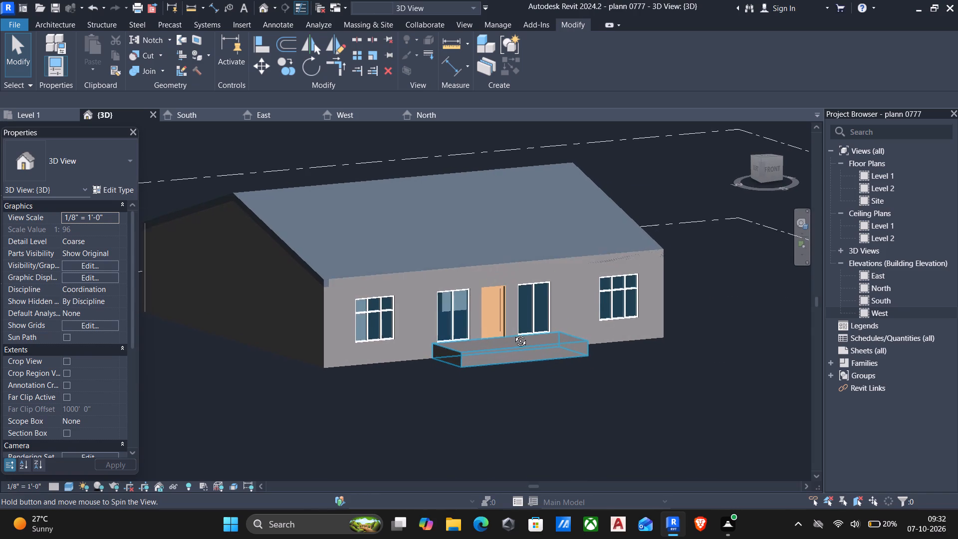
pyautogui.keyDown('shift'); pyautogui.moveTo(513, 333); pyautogui.dragTo(510, 334, button='middle'); pyautogui.keyUp('shift')
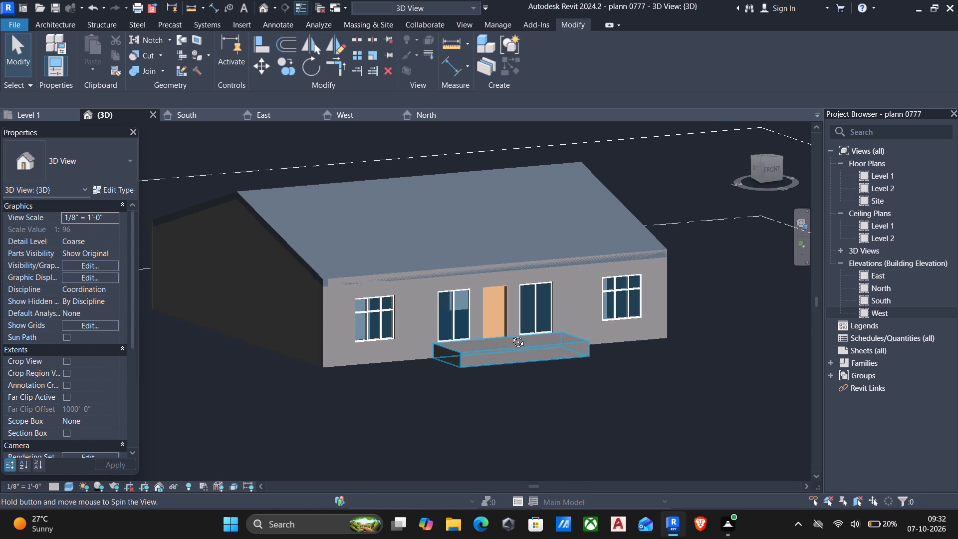
pyautogui.keyDown('shift'); pyautogui.moveTo(510, 334); pyautogui.dragTo(475, 344, button='middle'); pyautogui.keyUp('shift')
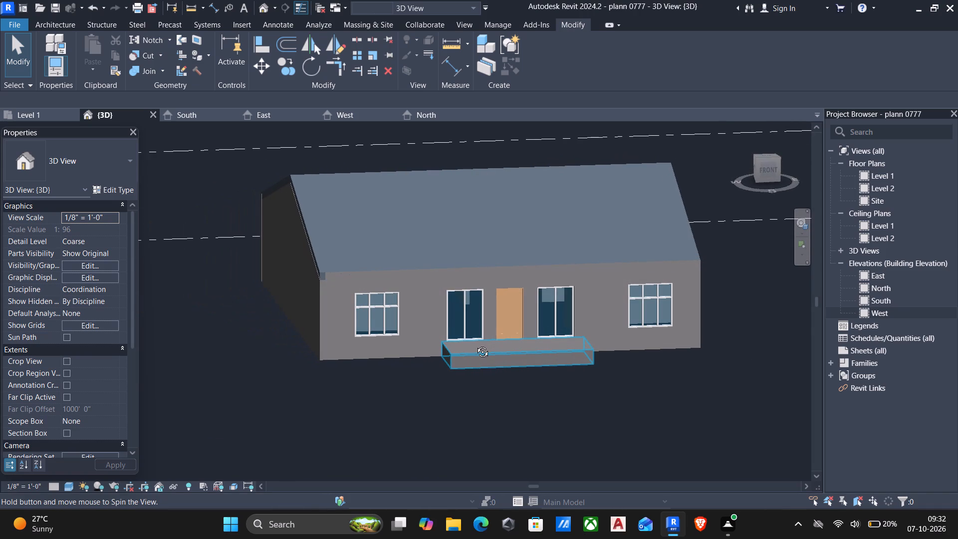
pyautogui.keyDown('shift'); pyautogui.moveTo(475, 344); pyautogui.dragTo(612, 349, button='middle'); pyautogui.keyUp('shift')
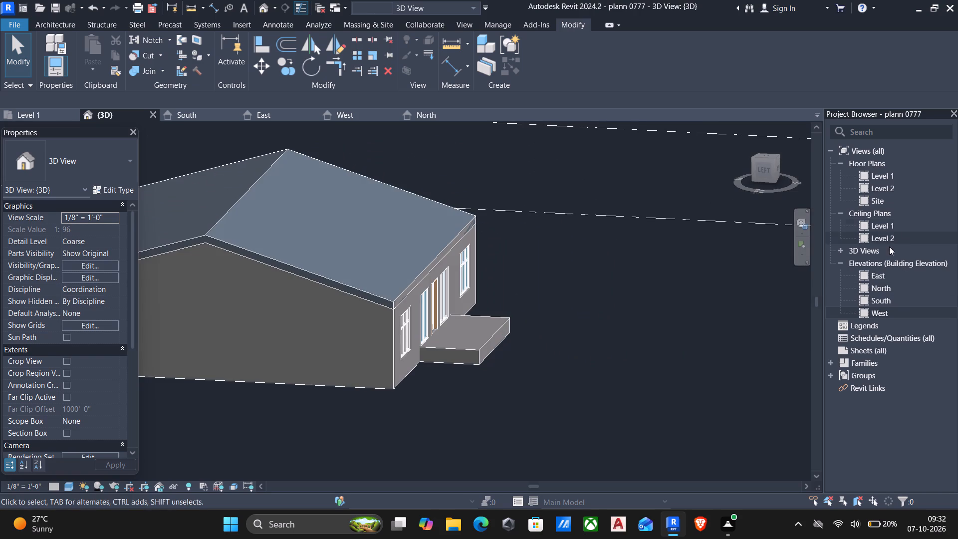
# From the East elevation, edit the porch base in place and start a solid extrusion on a work plane picked from the base.
pyautogui.doubleClick(886, 277)
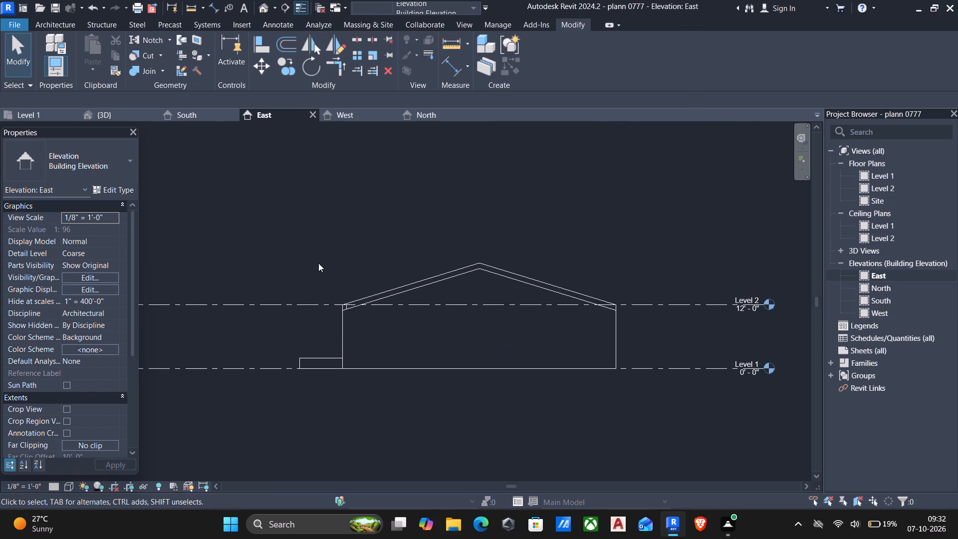
pyautogui.scroll(5, 288, 378)
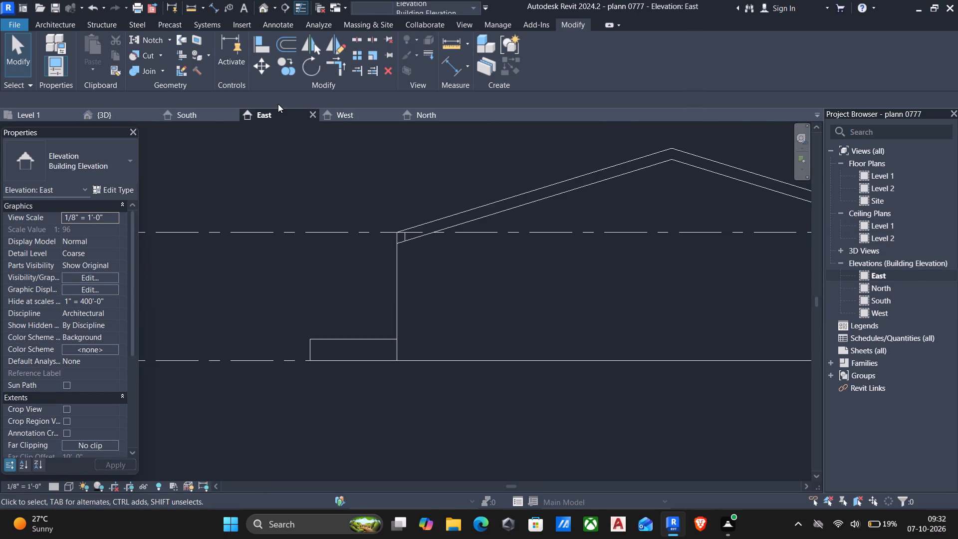
pyautogui.click(65, 24)
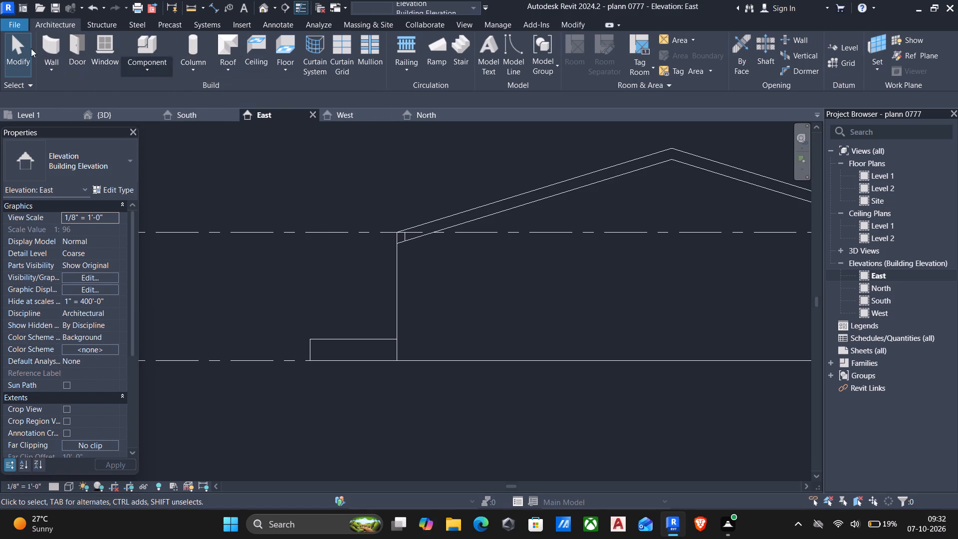
pyautogui.click(364, 334)
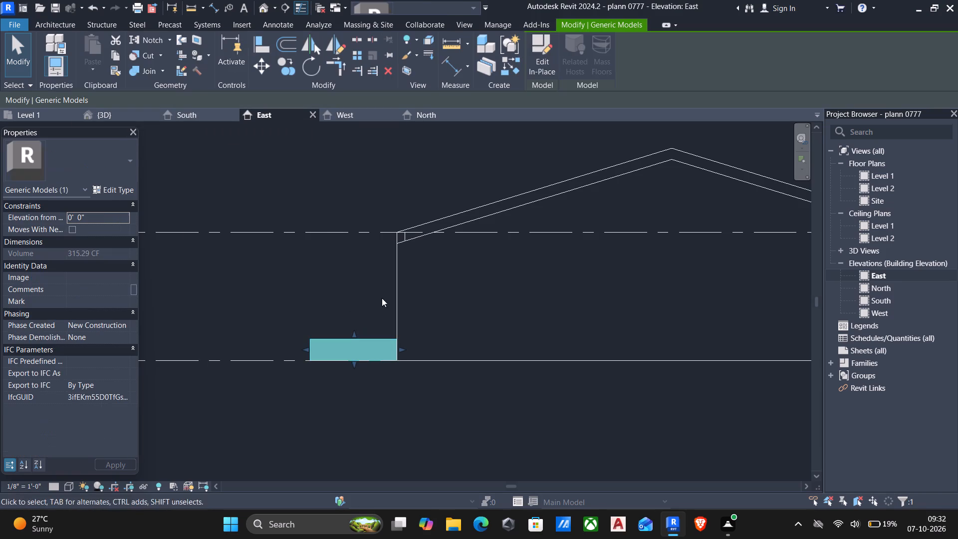
pyautogui.click(550, 40)
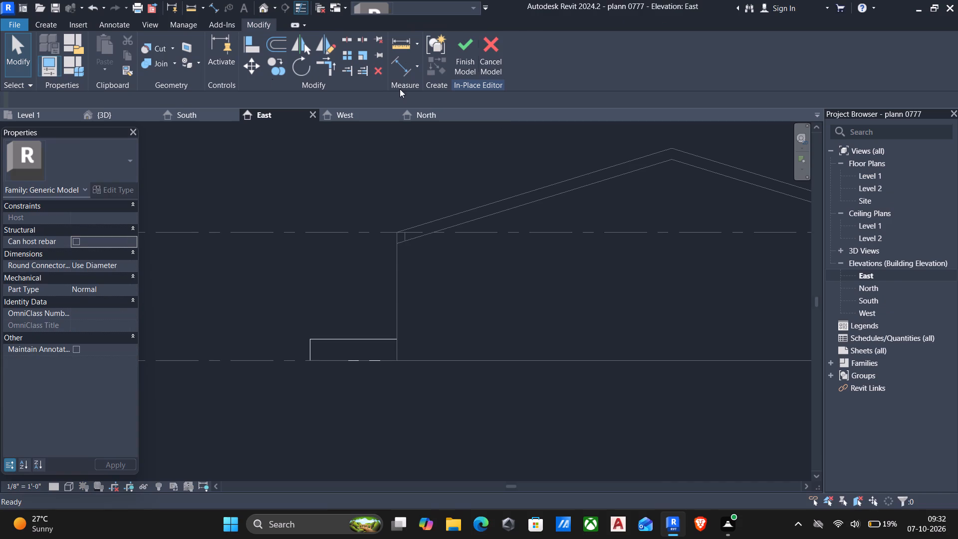
pyautogui.click(47, 22)
pyautogui.click(110, 48)
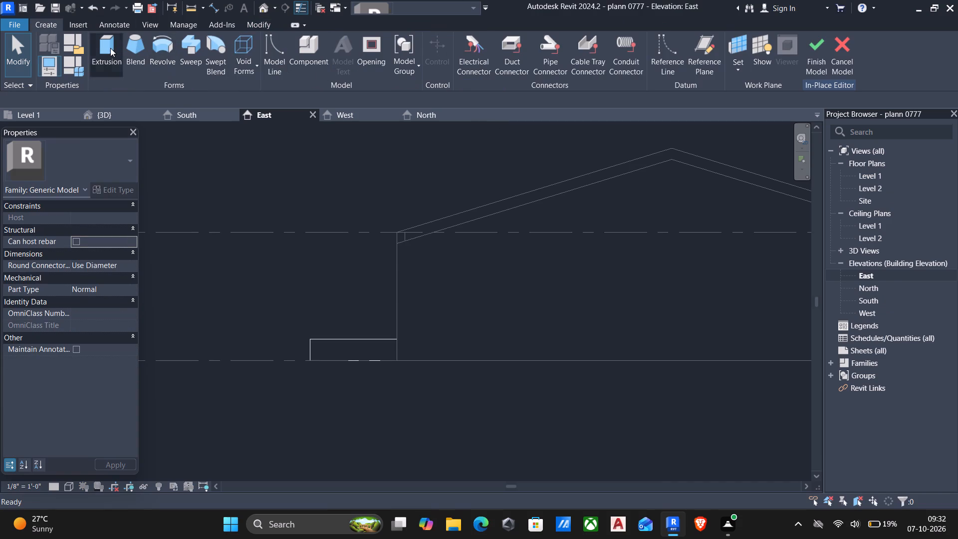
pyautogui.click(443, 329)
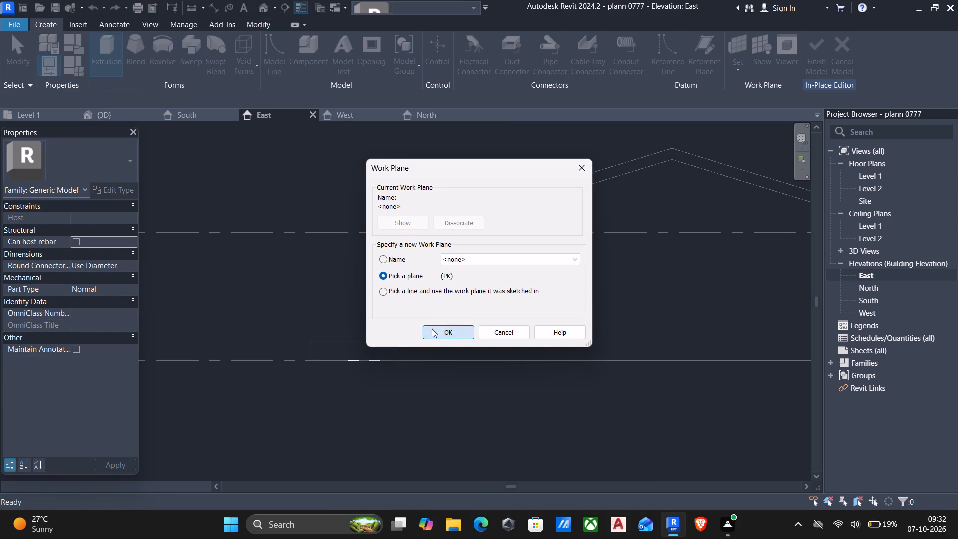
pyautogui.click(318, 342)
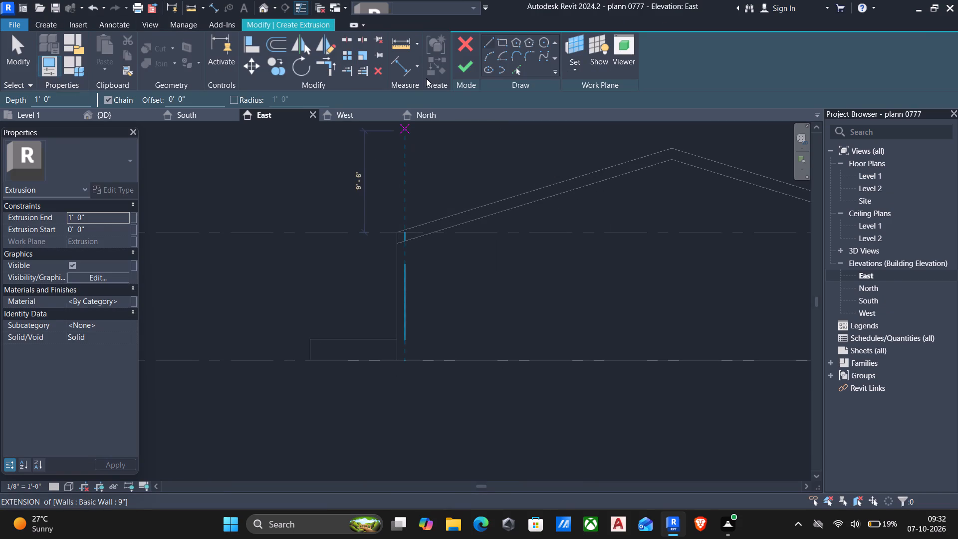
# Sketch a 2' vertical line up the base's front edge, then the top stair step with a 1' tread and 6" riser.
pyautogui.click(485, 41)
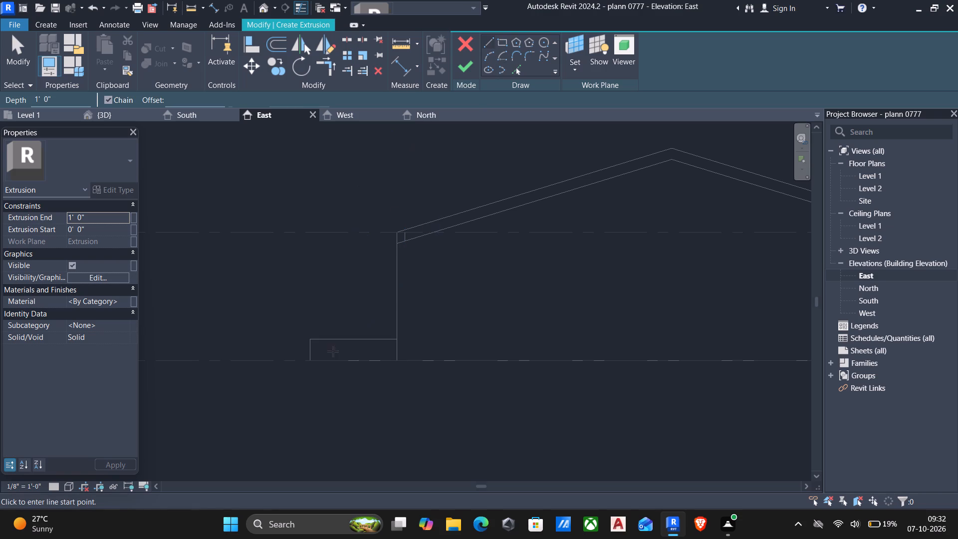
pyautogui.scroll(5, 284, 379)
pyautogui.scroll(6, 332, 349)
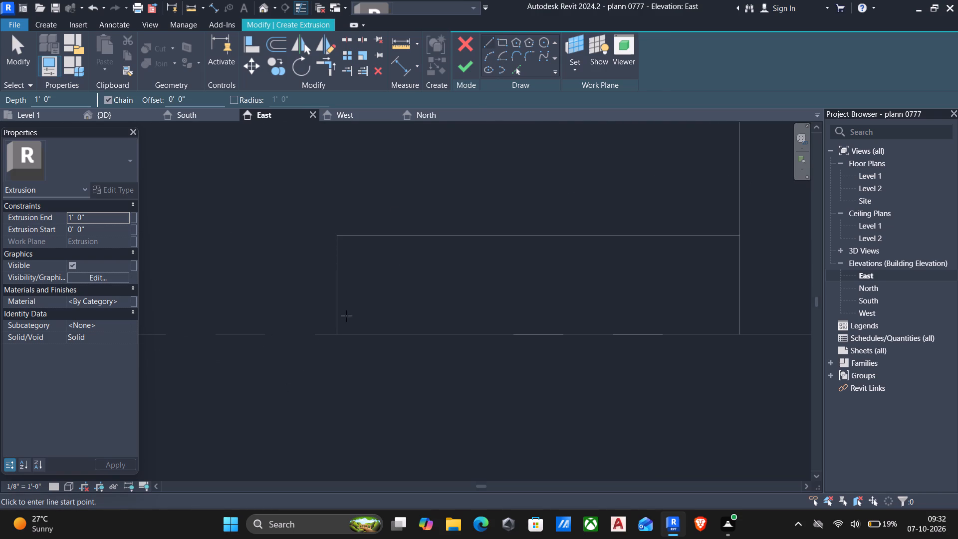
pyautogui.scroll(3, 334, 345)
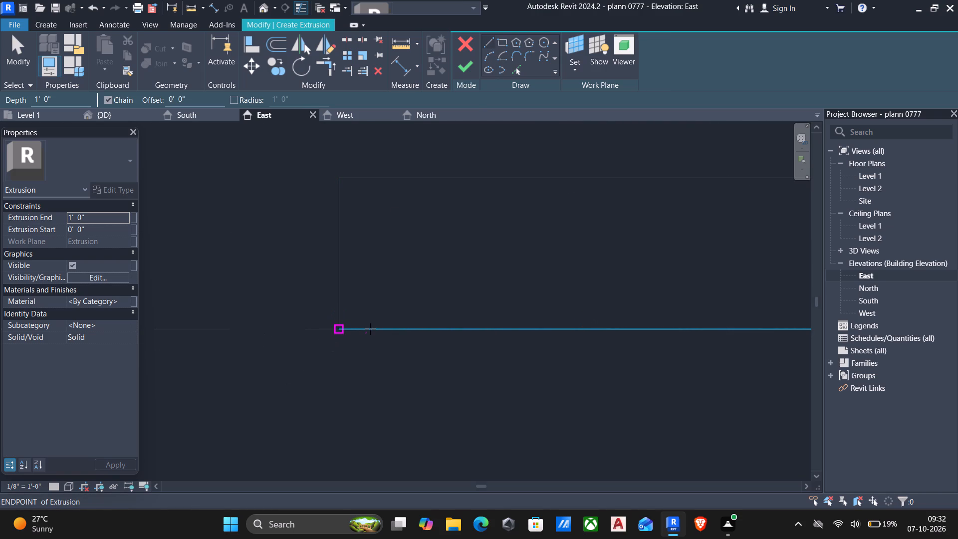
pyautogui.click(337, 331)
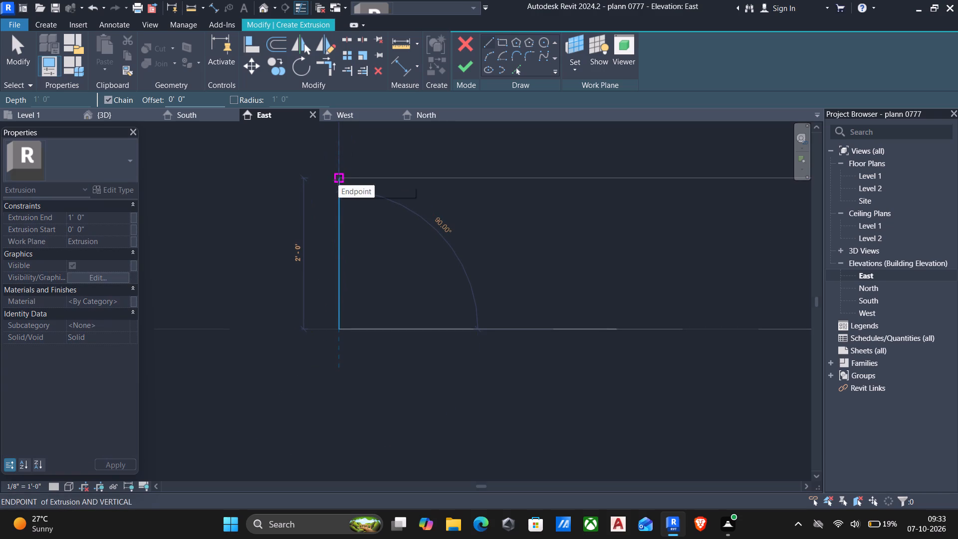
pyautogui.click(338, 180)
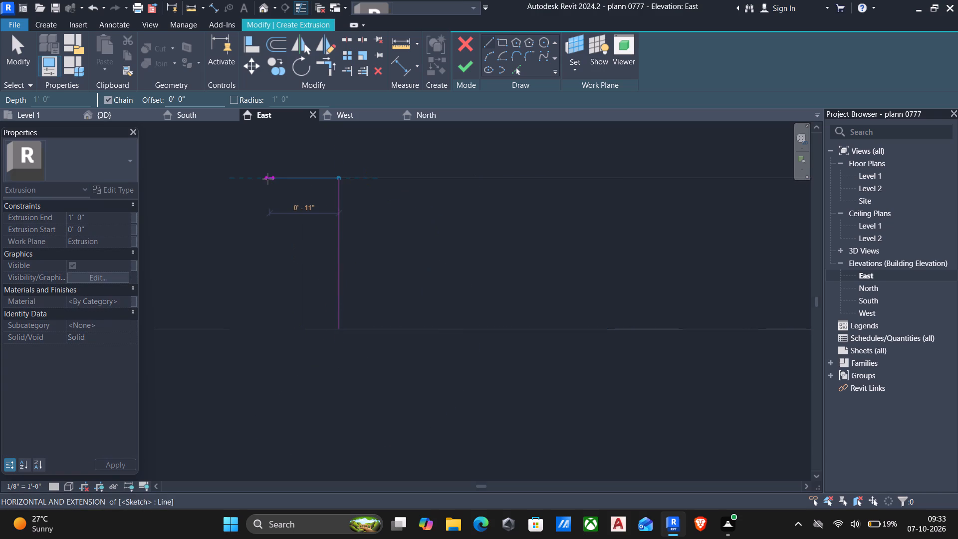
pyautogui.write("1'")
pyautogui.press('Return')
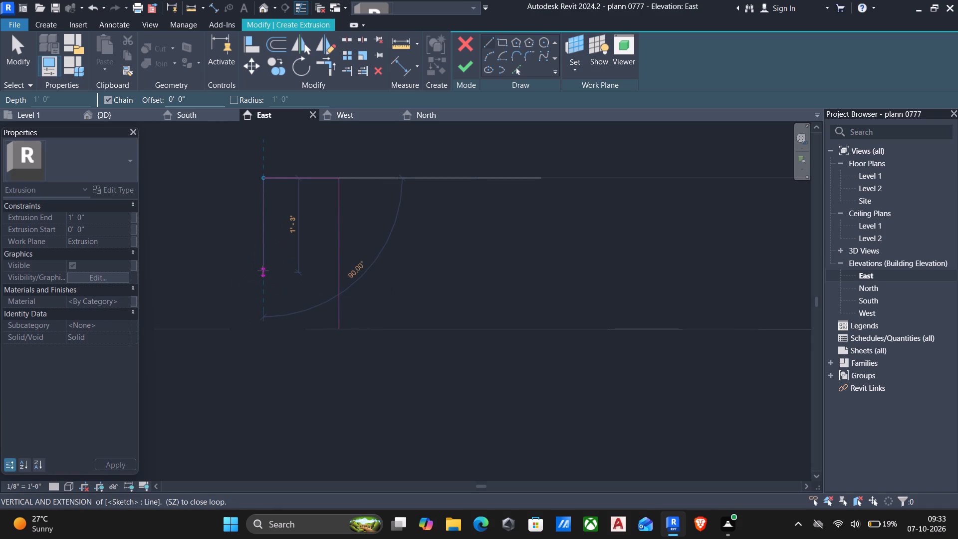
pyautogui.write('6"')
pyautogui.press('Return')
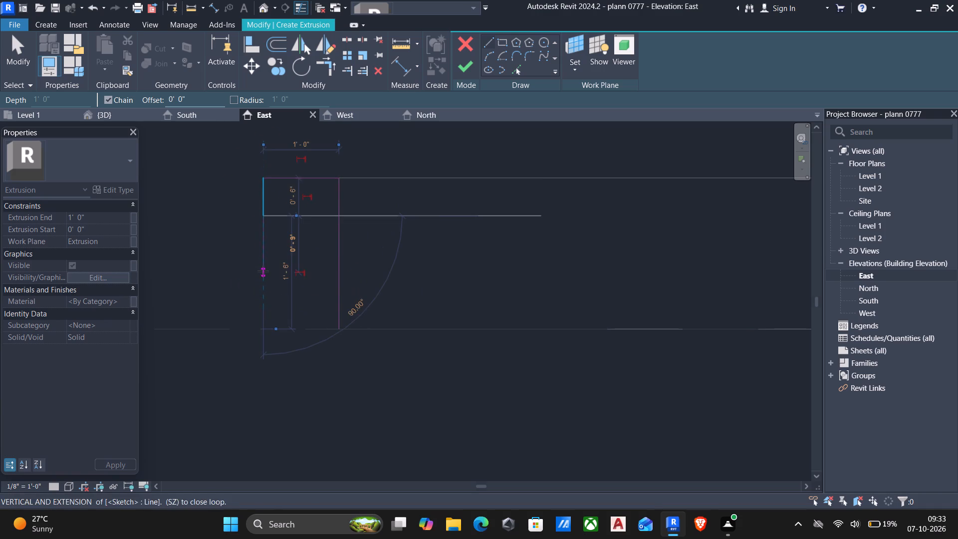
# Continue the stair profile outward with a second step of 1' tread and 6" riser.
pyautogui.scroll(-4, 421, 275)
pyautogui.moveTo(421, 275); pyautogui.dragTo(573, 276, button='middle')
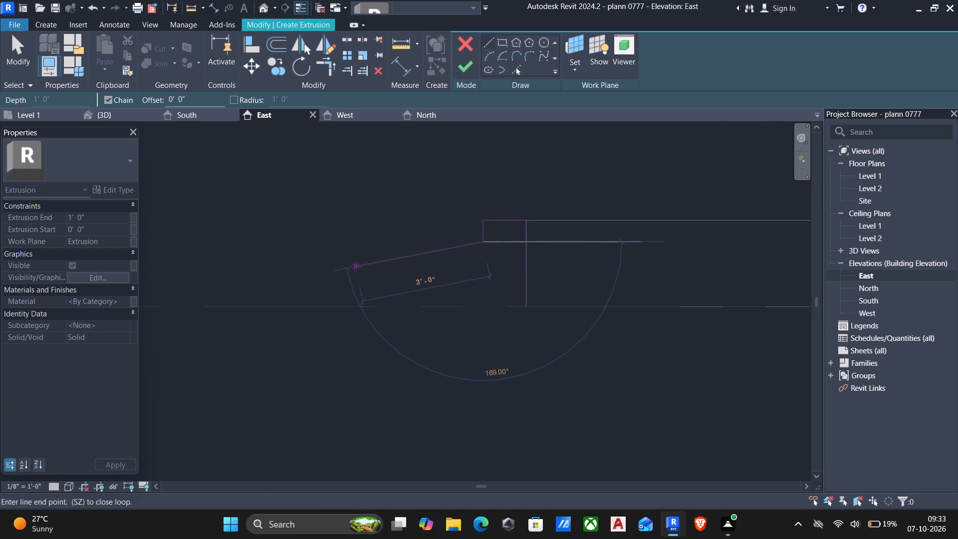
pyautogui.write("1'")
pyautogui.press('Return')
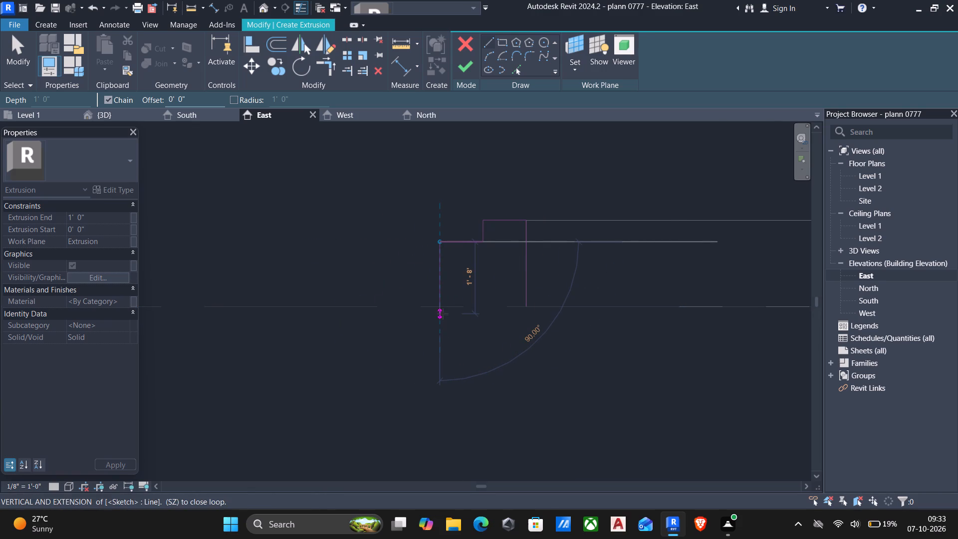
pyautogui.write('6"')
pyautogui.press('Return')
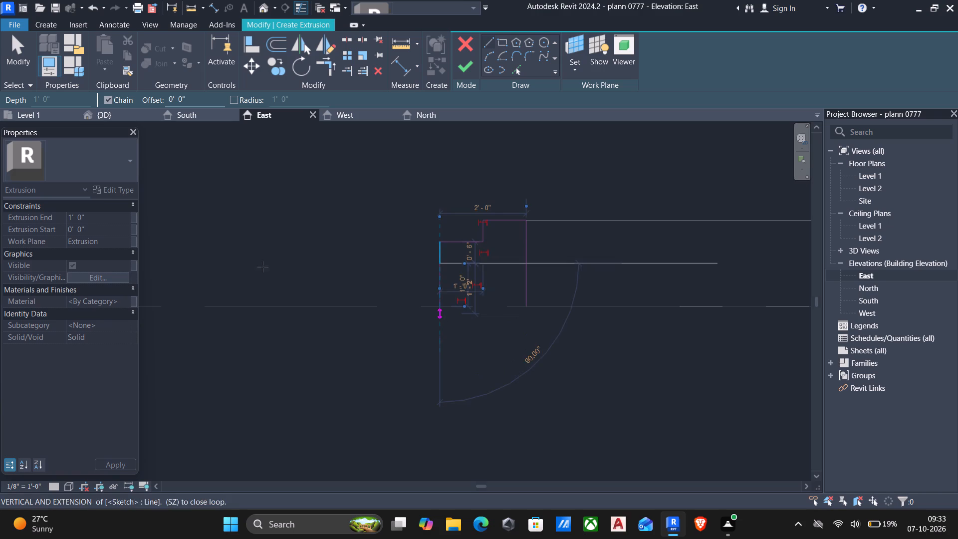
# Continue the stair profile outward with a third and a fourth step, each with a 1' tread and 6" riser.
pyautogui.write("1'")
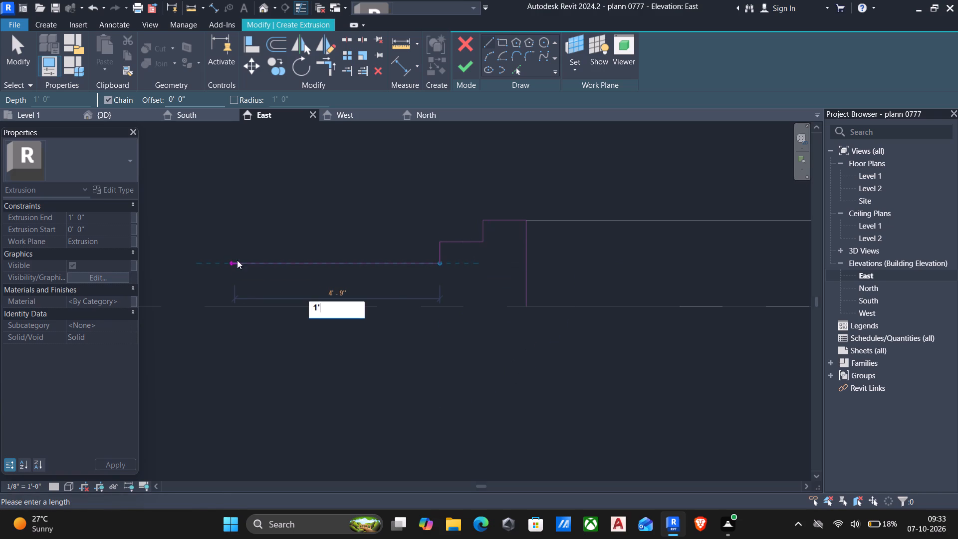
pyautogui.press('Return')
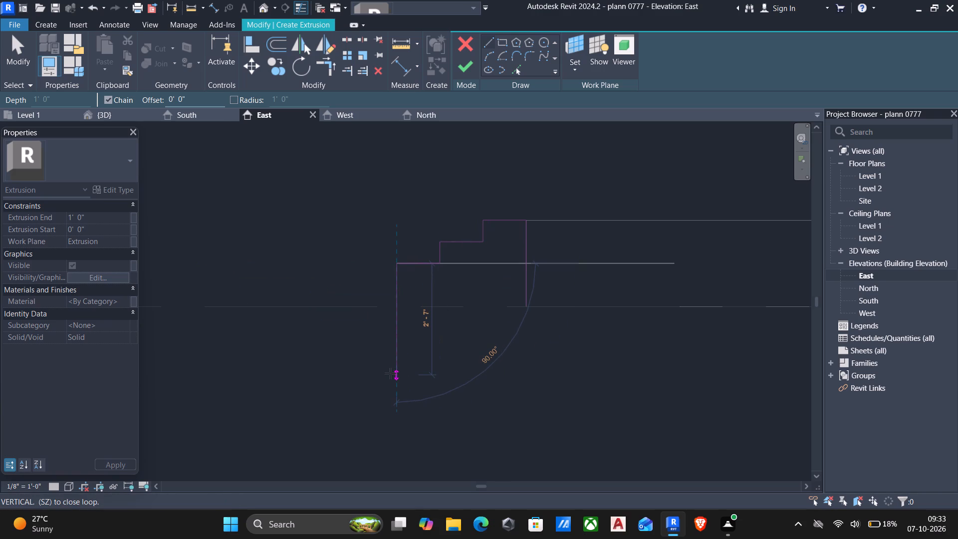
pyautogui.write('6"')
pyautogui.press('Return')
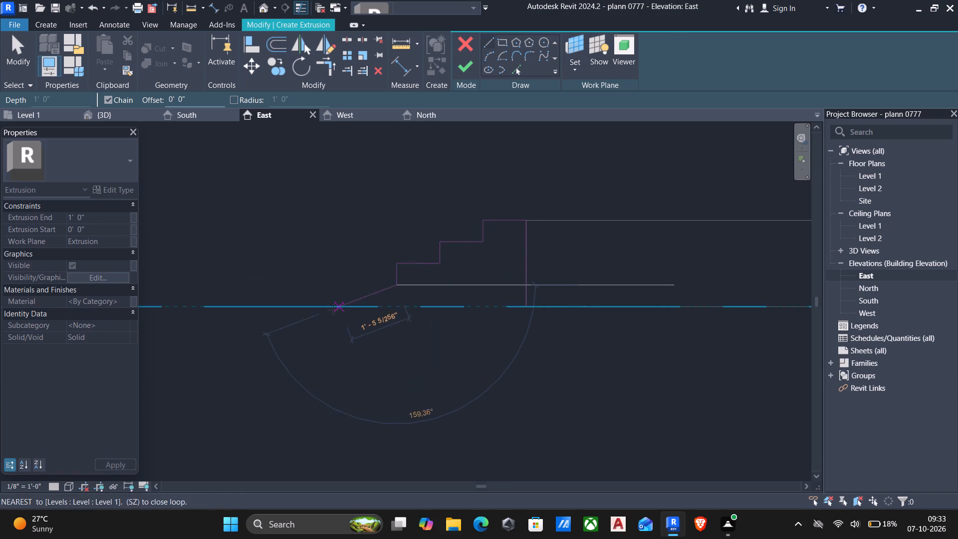
pyautogui.write("1'")
pyautogui.press('Return')
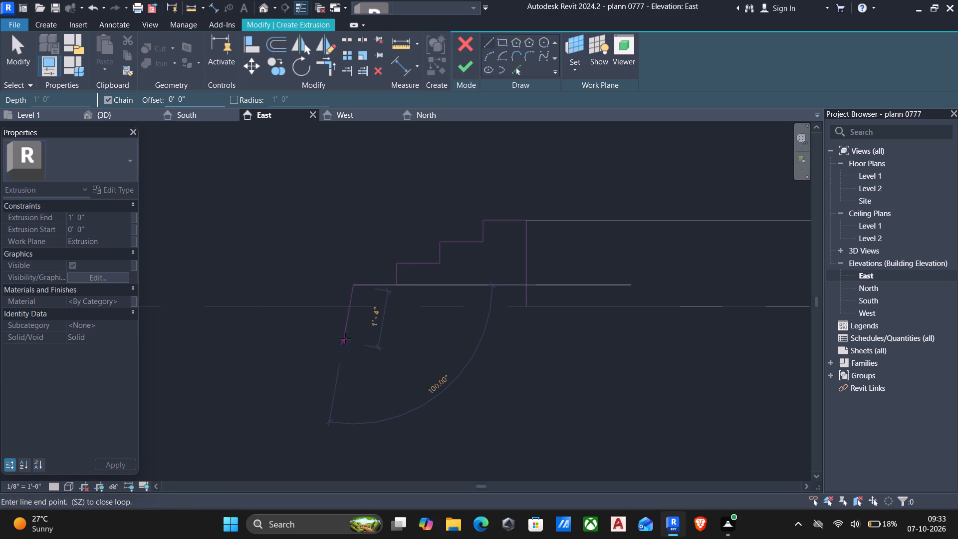
pyautogui.write('6"')
pyautogui.press('Return')
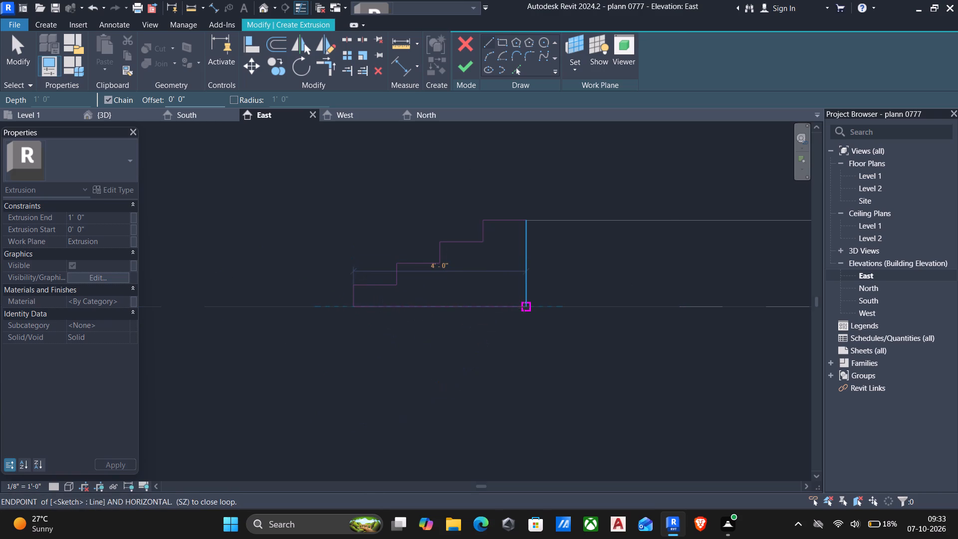
# Close the stair profile with a 4' bottom line back to the base's front edge, and finish the extrusion and in-place model.
pyautogui.click(524, 307)
pyautogui.press('Escape')
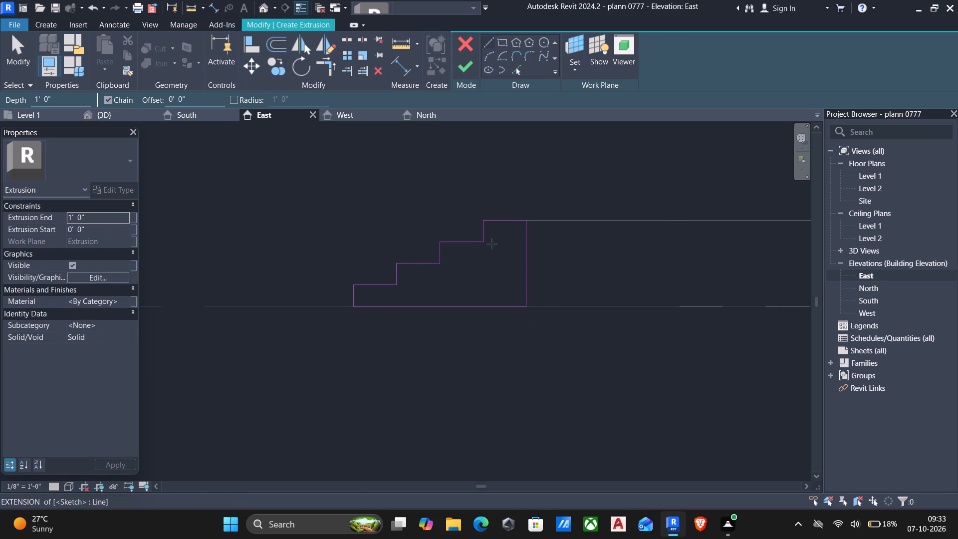
pyautogui.click(462, 64)
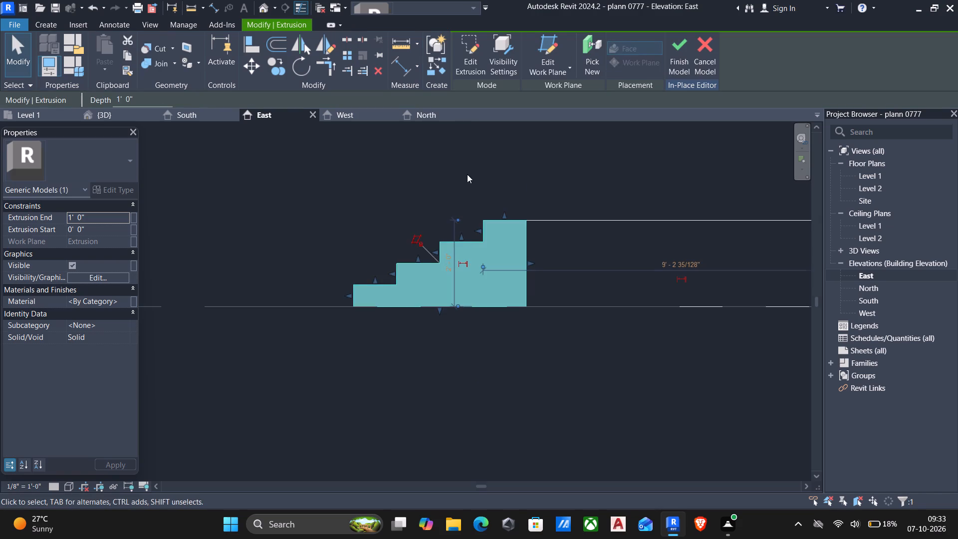
pyautogui.scroll(-3, 467, 174)
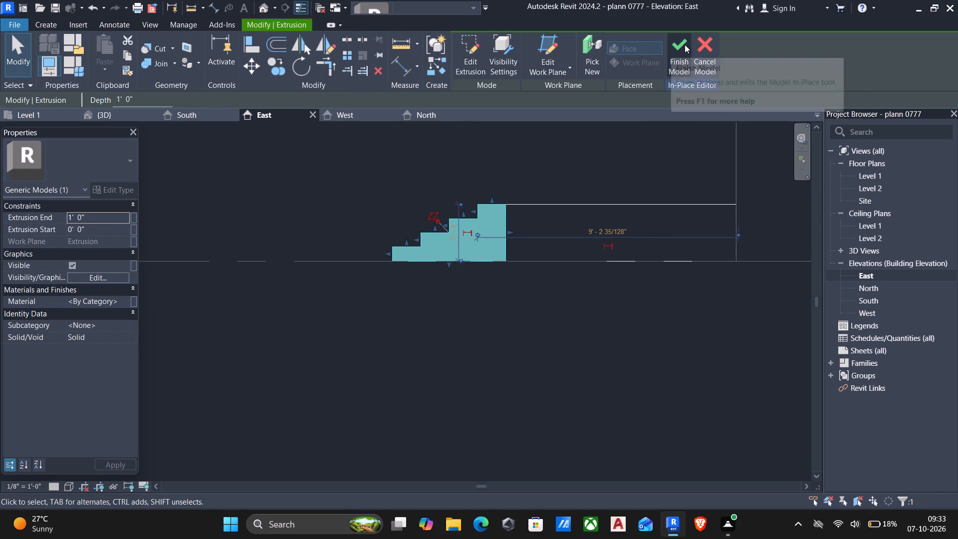
pyautogui.click(685, 45)
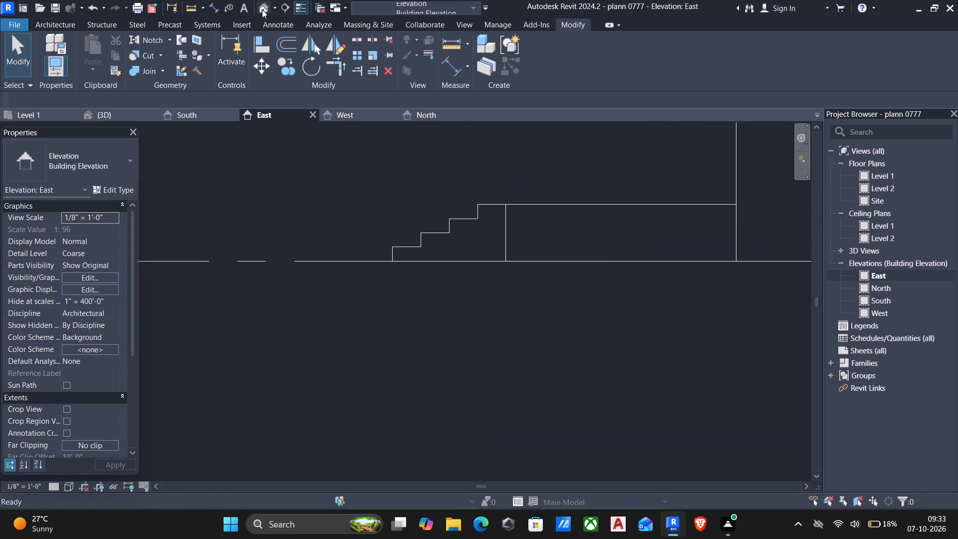
# Open the porch base and stairs for in-place editing in the 3D view.
pyautogui.click(262, 9)
pyautogui.scroll(-3, 314, 201)
pyautogui.keyDown('shift'); pyautogui.moveTo(442, 272); pyautogui.dragTo(244, 338, button='middle'); pyautogui.keyUp('shift')
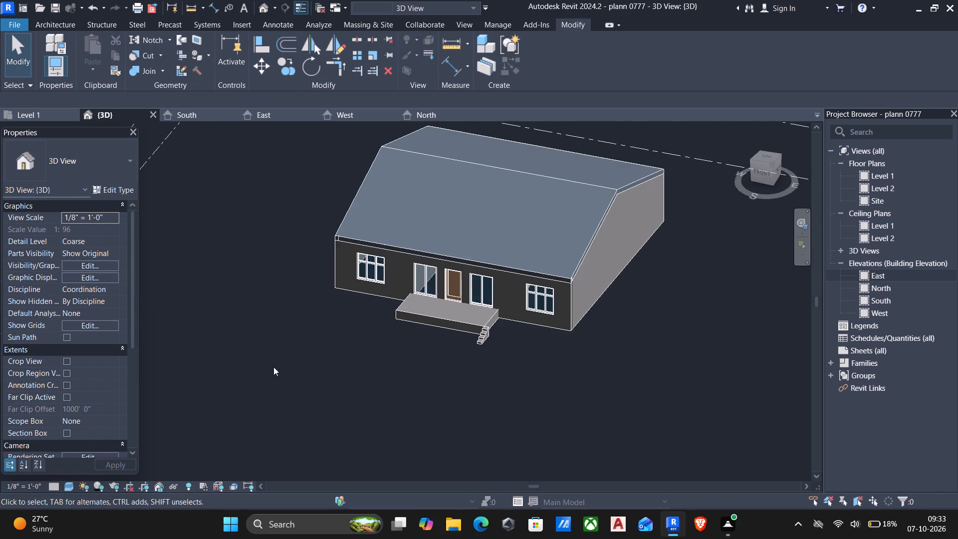
pyautogui.keyDown('shift'); pyautogui.moveTo(358, 373); pyautogui.dragTo(357, 342, button='middle'); pyautogui.keyUp('shift')
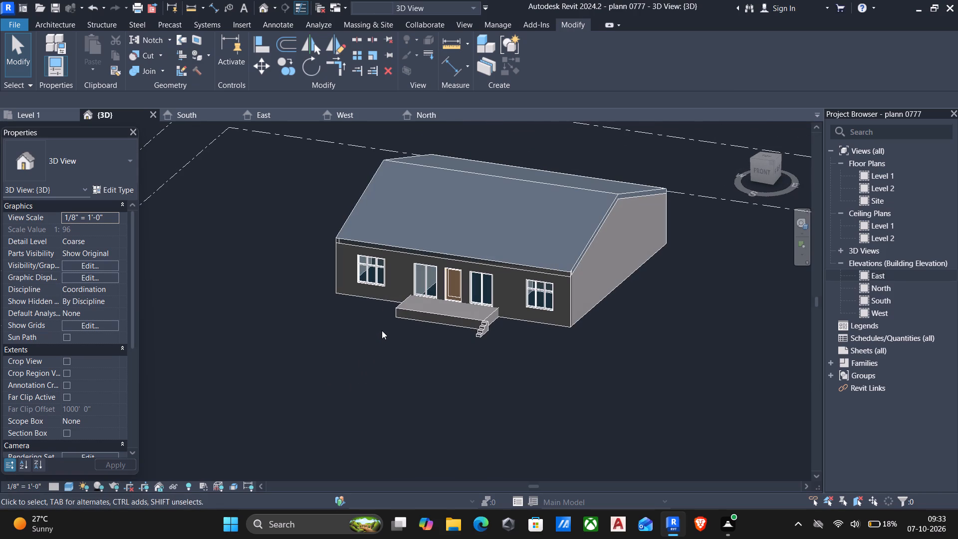
pyautogui.scroll(3, 382, 330)
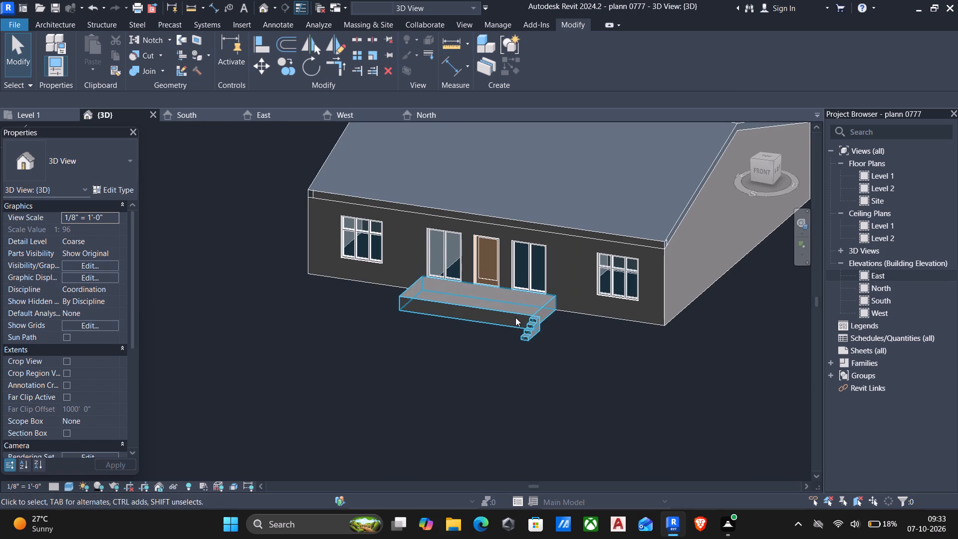
pyautogui.scroll(4, 515, 317)
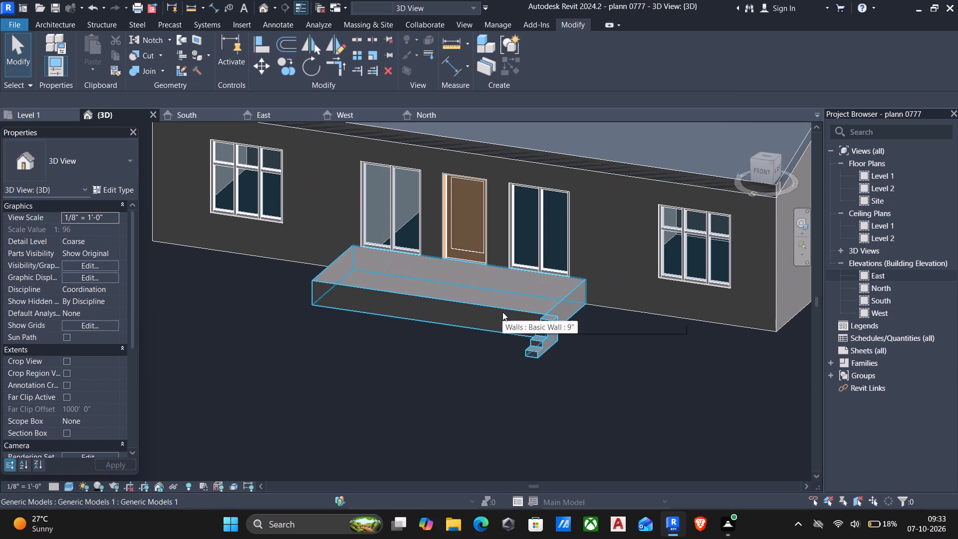
pyautogui.click(502, 312)
pyautogui.click(538, 36)
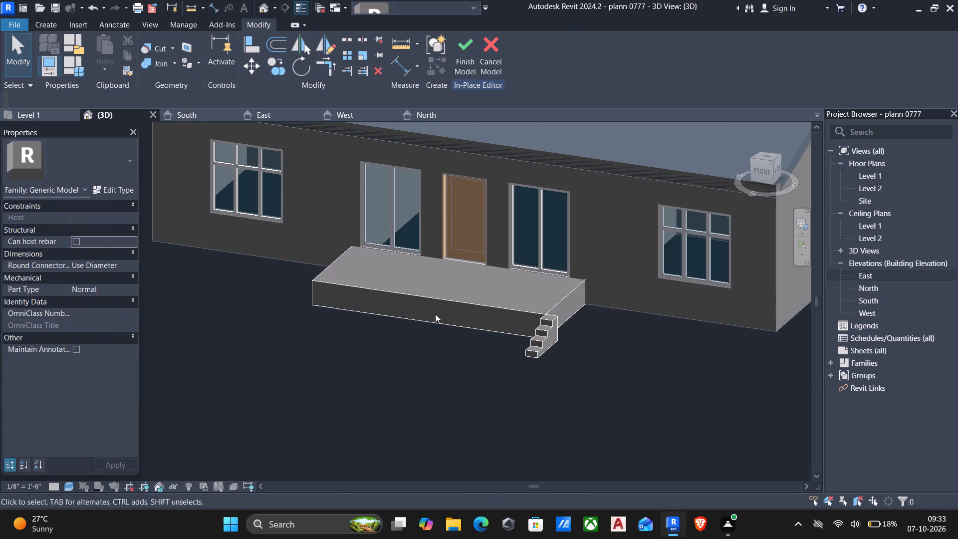
# Inspect the porch base and stair extrusions by selecting each in turn and viewing the front facade.
pyautogui.click(432, 299)
pyautogui.scroll(2, 431, 302)
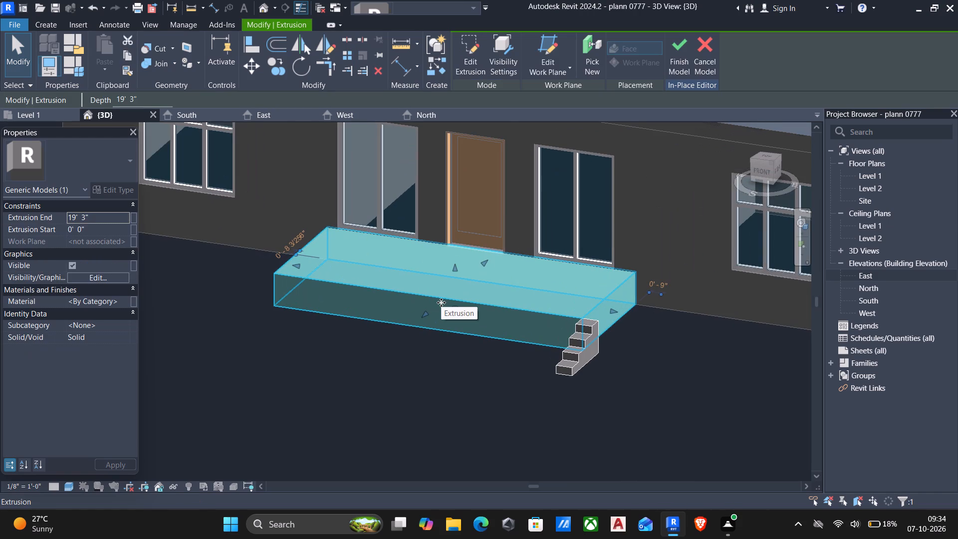
pyautogui.press('Escape')
pyautogui.click(584, 356)
pyautogui.scroll(-1, 503, 365)
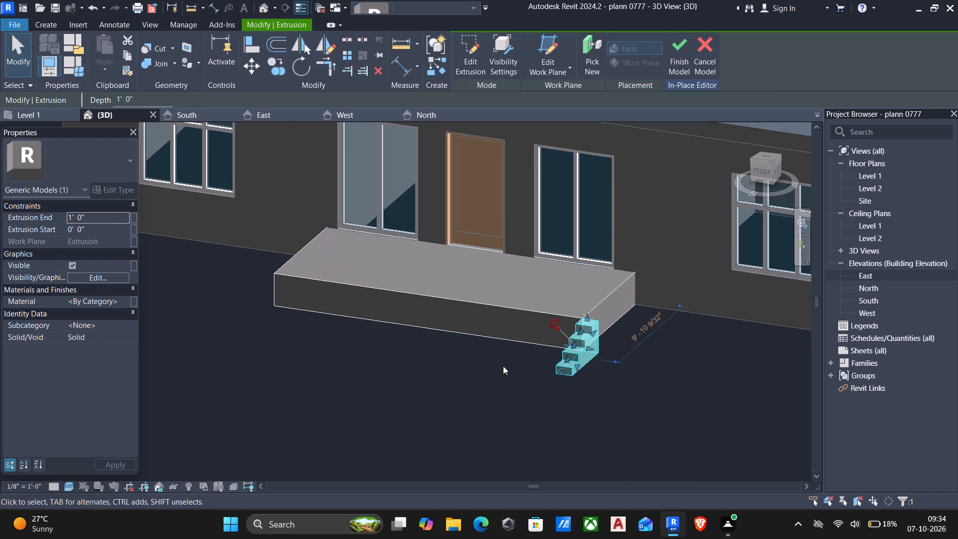
pyautogui.scroll(-2, 503, 366)
pyautogui.moveTo(502, 368); pyautogui.dragTo(560, 354, button='middle')
pyautogui.keyDown('shift'); pyautogui.scroll(-1, 560, 354); pyautogui.keyUp('shift')
pyautogui.press('Escape')
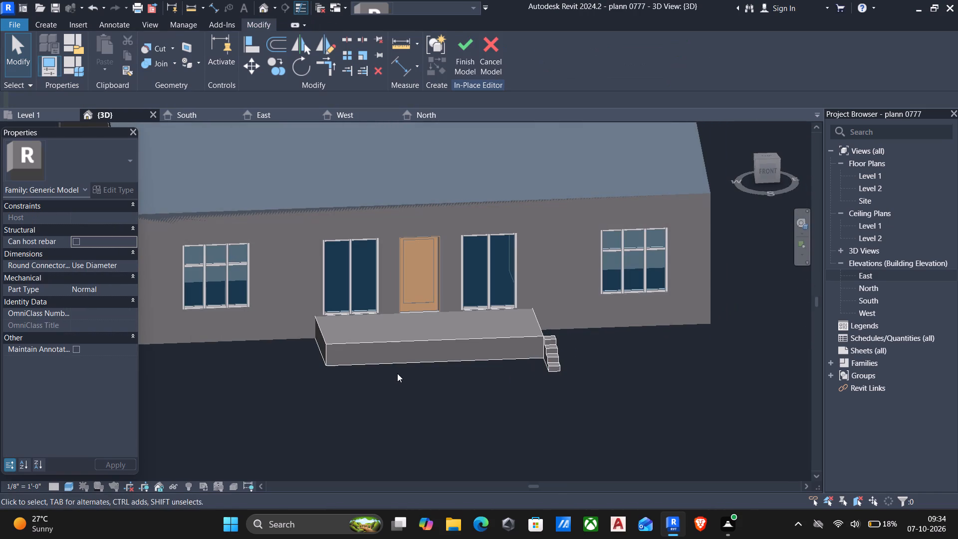
# Align the stair extrusion's west side face with the porch base's west end face so the steps span the full front.
pyautogui.write('al')
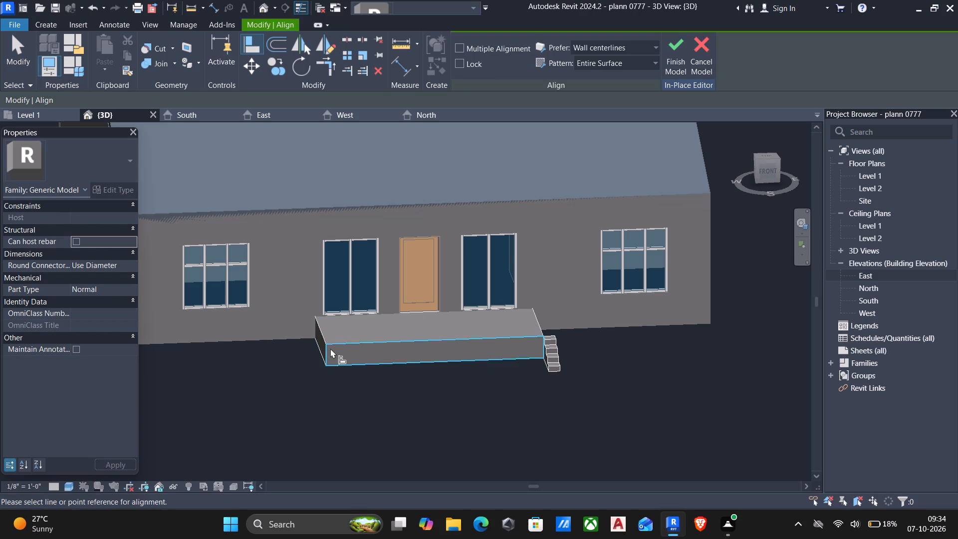
pyautogui.click(322, 345)
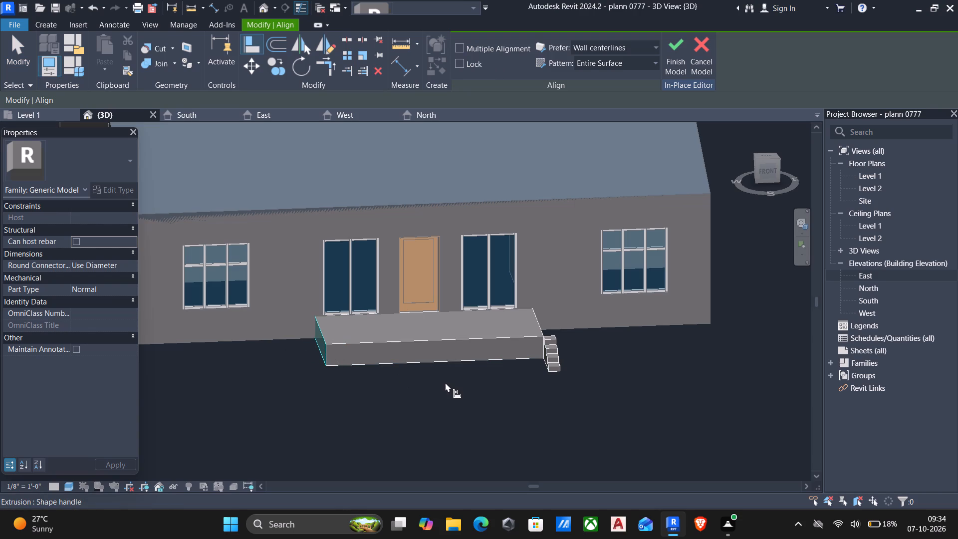
pyautogui.scroll(-4, 517, 365)
pyautogui.keyDown('shift'); pyautogui.moveTo(519, 365); pyautogui.dragTo(571, 355, button='middle'); pyautogui.keyUp('shift')
pyautogui.scroll(4, 571, 355)
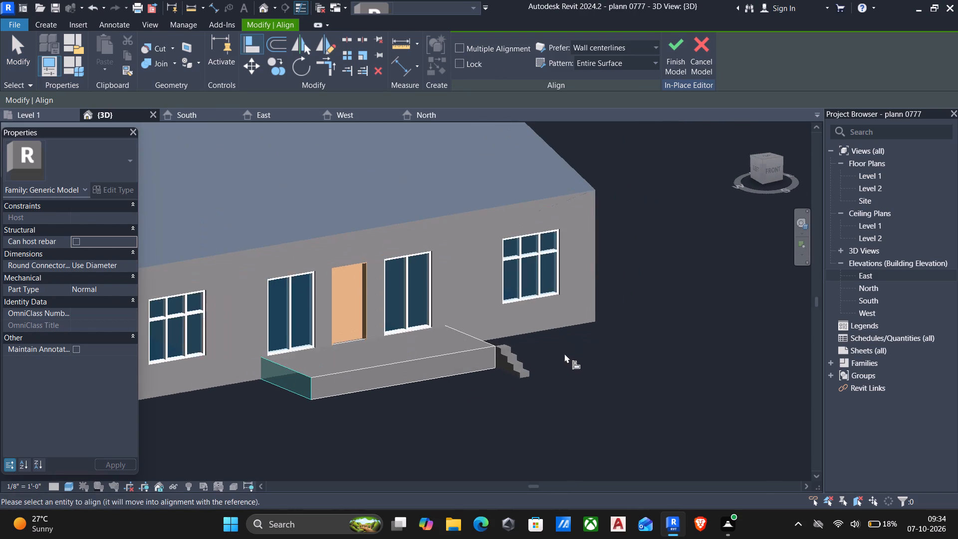
pyautogui.scroll(5, 456, 366)
pyautogui.click(574, 371)
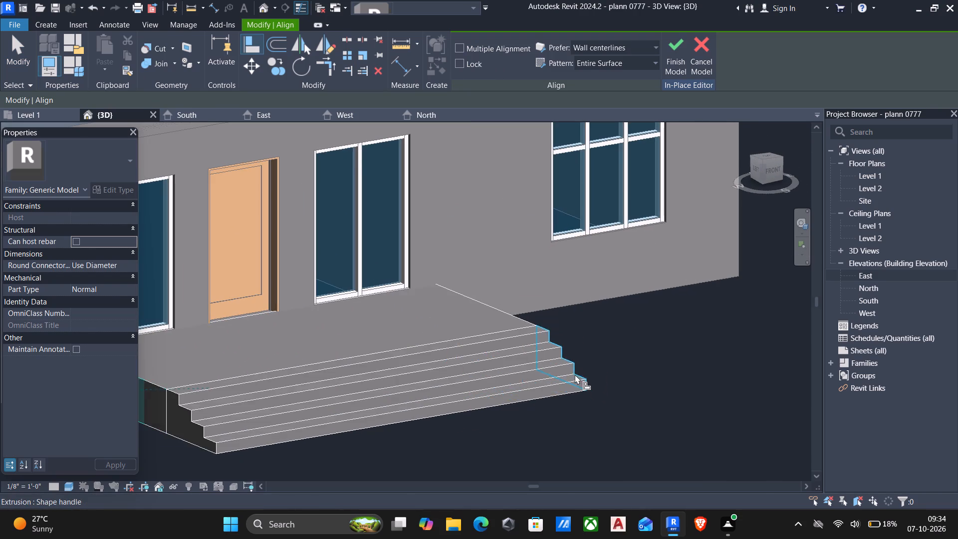
pyautogui.scroll(-4, 575, 374)
pyautogui.press('Escape')
# Check the full-width stairs from the front and finish the in-place model.
pyautogui.keyDown('shift'); pyautogui.moveTo(563, 380); pyautogui.dragTo(437, 399, button='middle'); pyautogui.keyUp('shift')
pyautogui.scroll(-2, 437, 399)
pyautogui.moveTo(440, 400); pyautogui.dragTo(480, 389, button='middle')
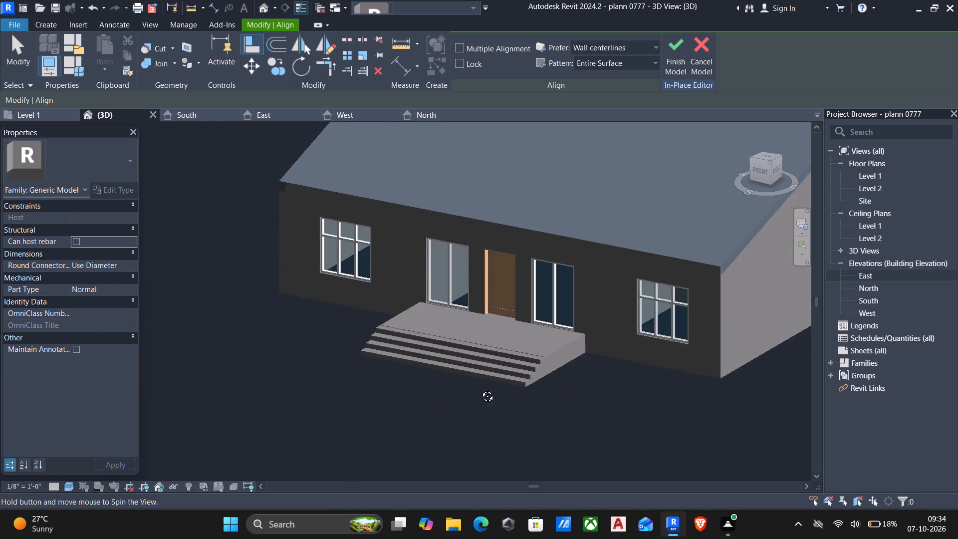
pyautogui.moveTo(480, 389); pyautogui.dragTo(495, 385, button='middle')
pyautogui.moveTo(461, 392); pyautogui.dragTo(473, 391, button='middle')
pyautogui.press('Escape')
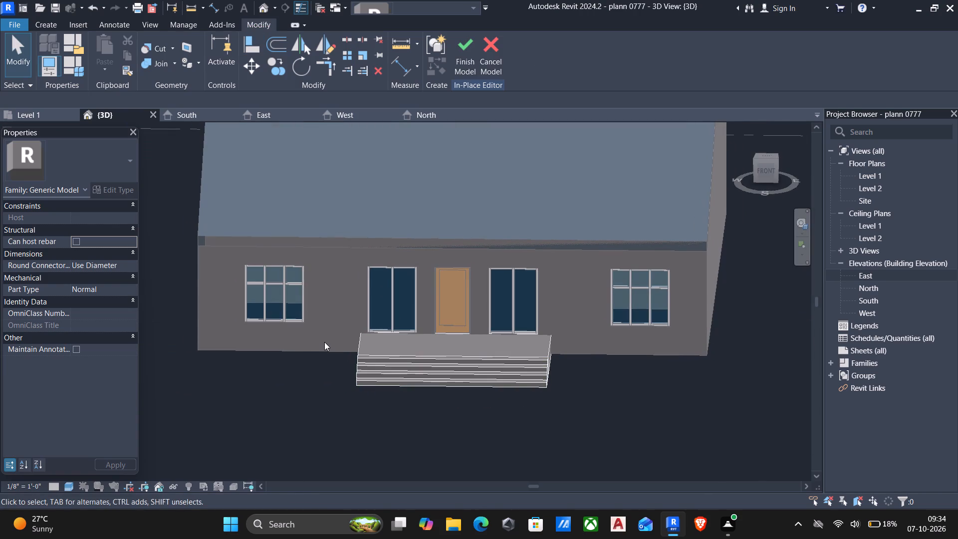
pyautogui.click(371, 363)
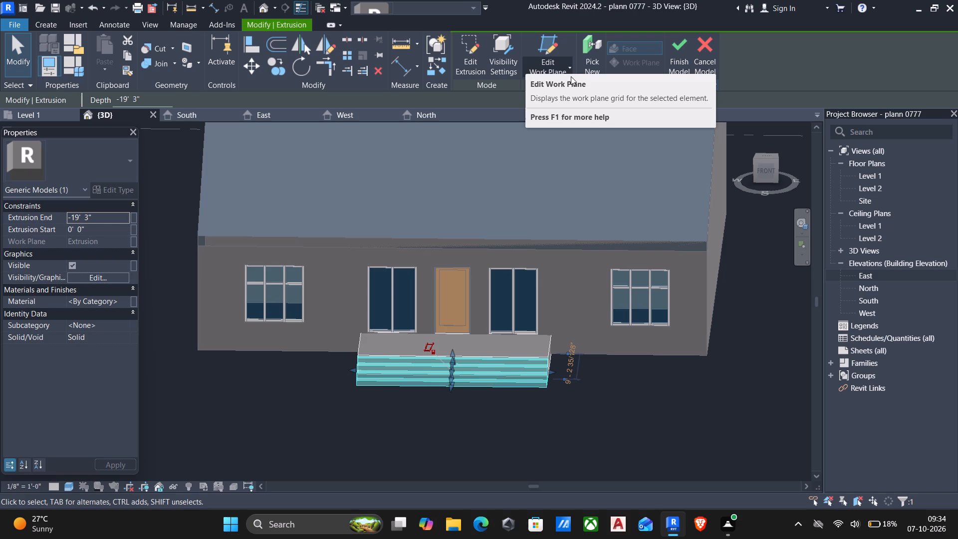
pyautogui.click(676, 51)
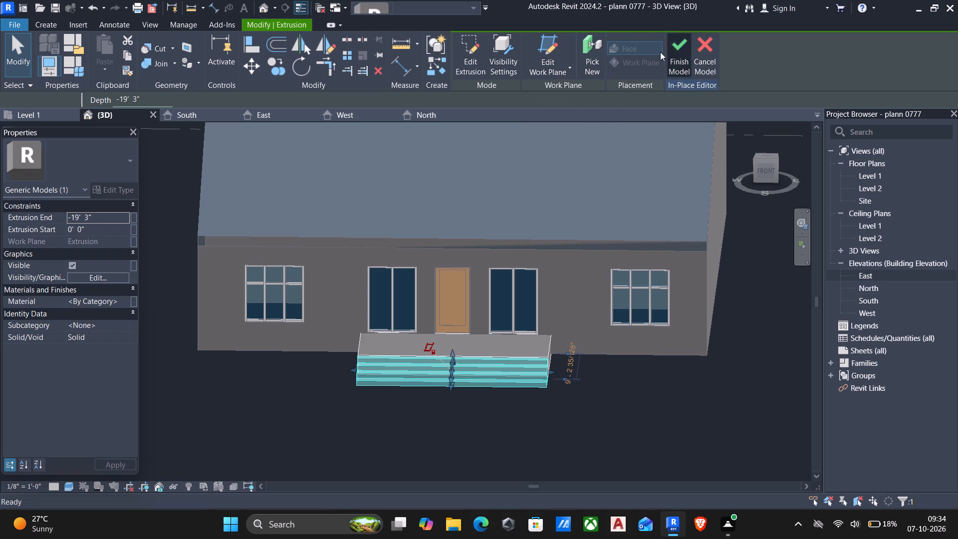
# Edit the porch in place again and start a new extrusion with the front 9" wall picked as its work plane.
pyautogui.click(447, 355)
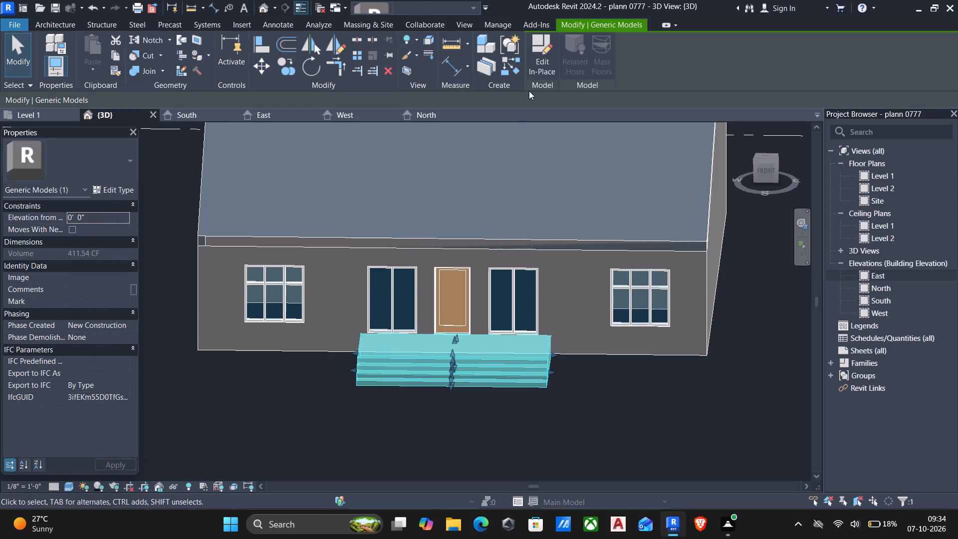
pyautogui.click(548, 46)
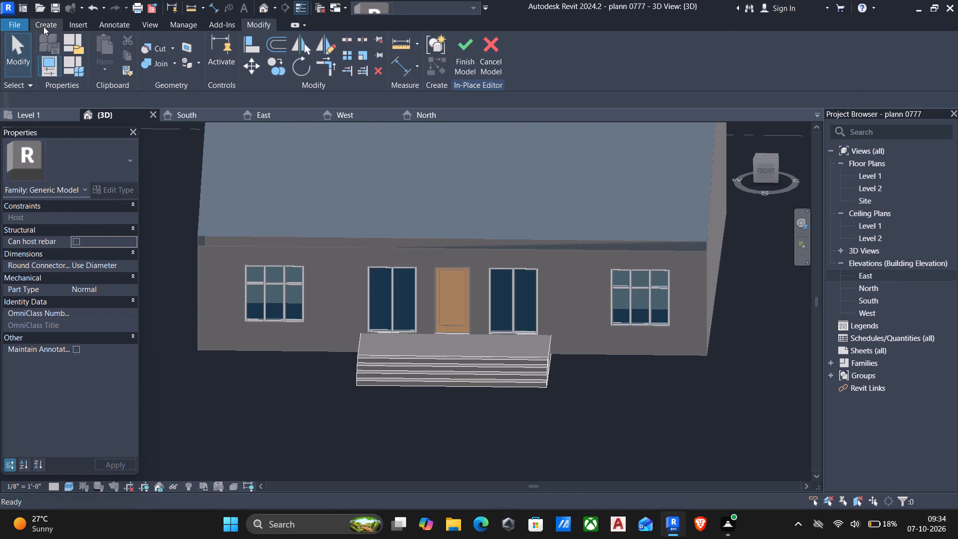
pyautogui.click(43, 26)
pyautogui.click(108, 56)
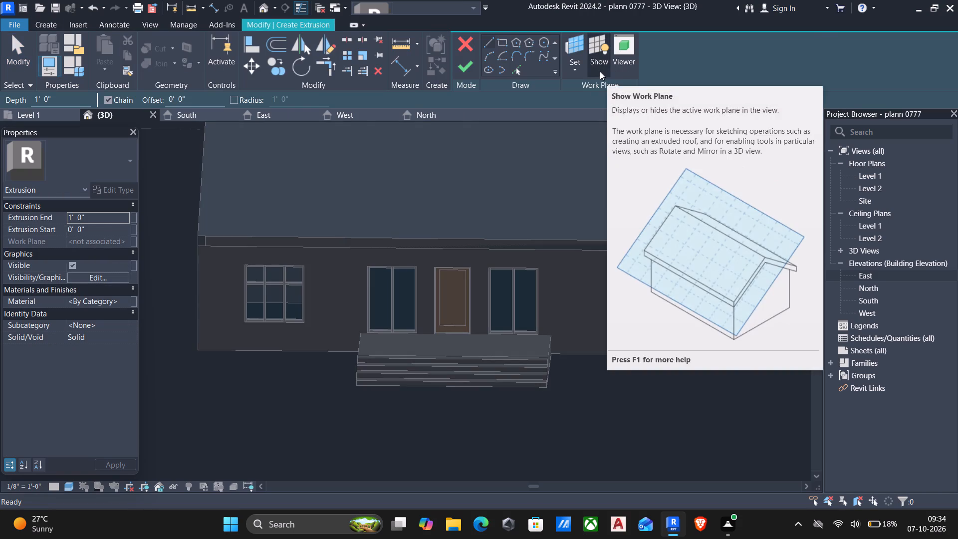
pyautogui.click(576, 73)
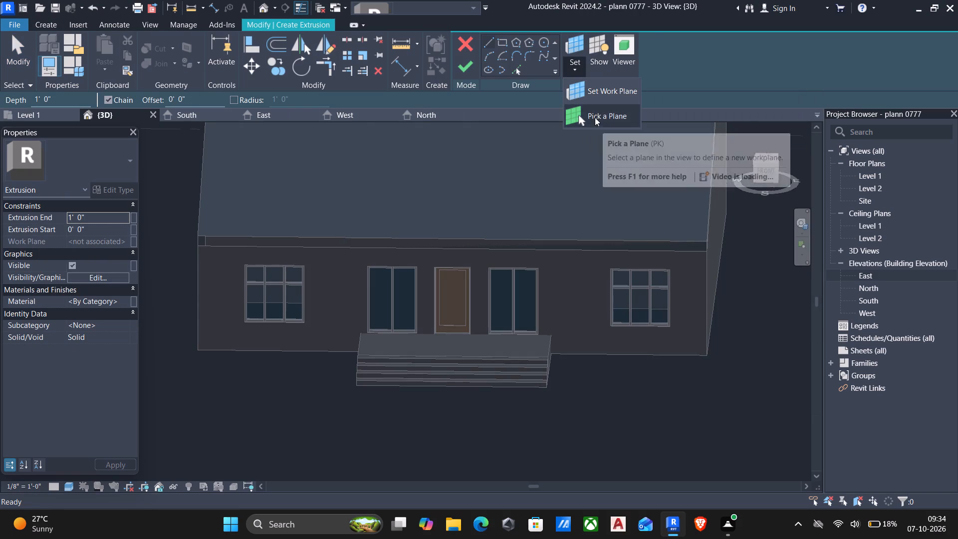
pyautogui.click(595, 117)
pyautogui.scroll(5, 546, 367)
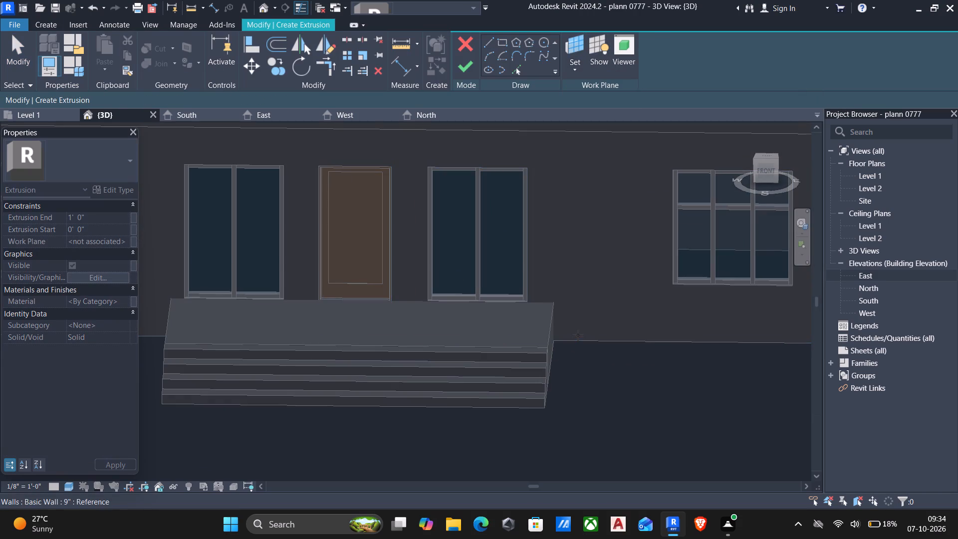
pyautogui.click(574, 343)
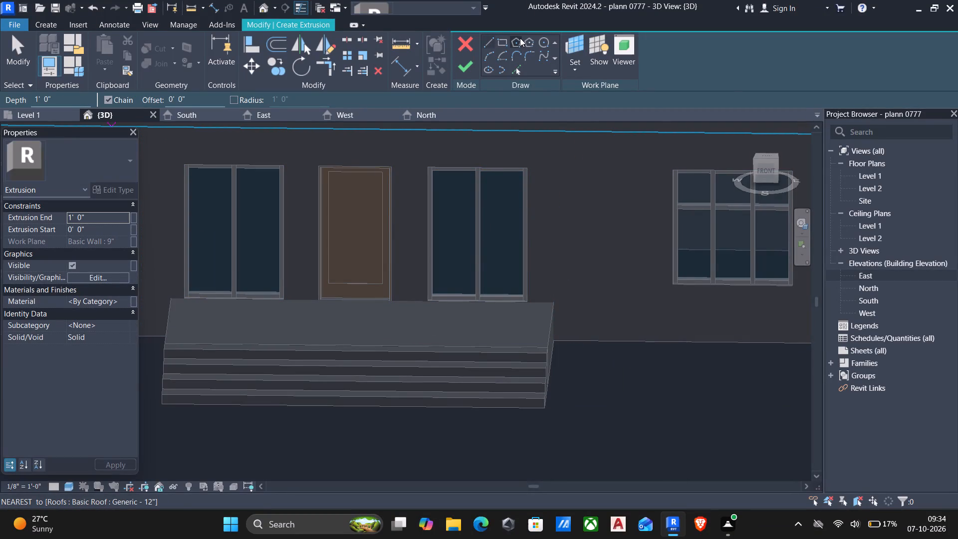
# Sketch a 9" wide by 2' high rectangle on the front wall against the porch base's east end.
pyautogui.click(505, 39)
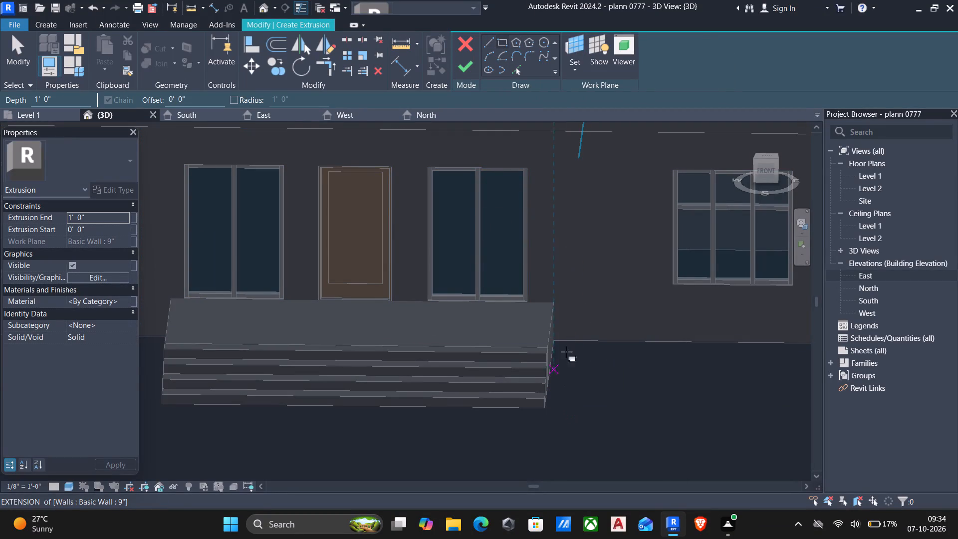
pyautogui.scroll(10, 571, 336)
pyautogui.click(530, 347)
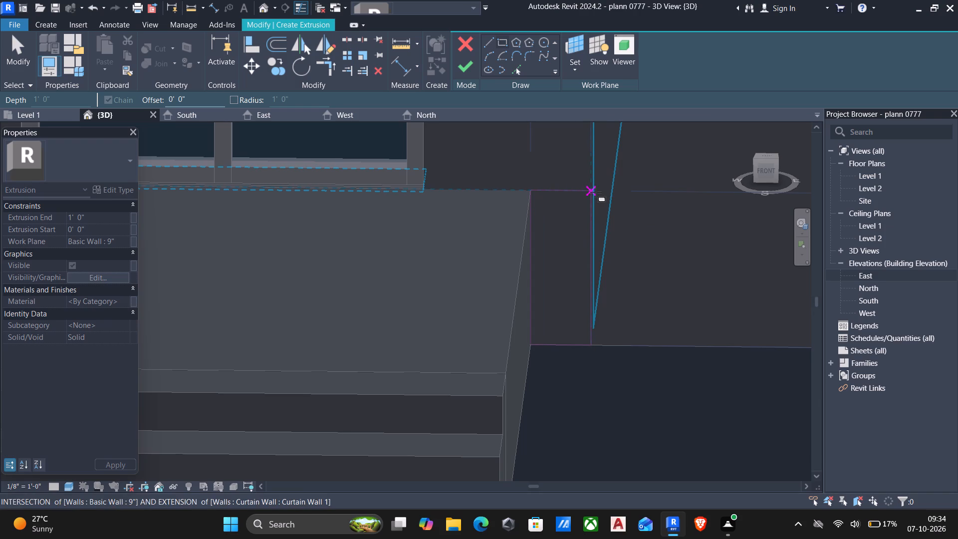
pyautogui.click(596, 192)
pyautogui.scroll(-3, 597, 200)
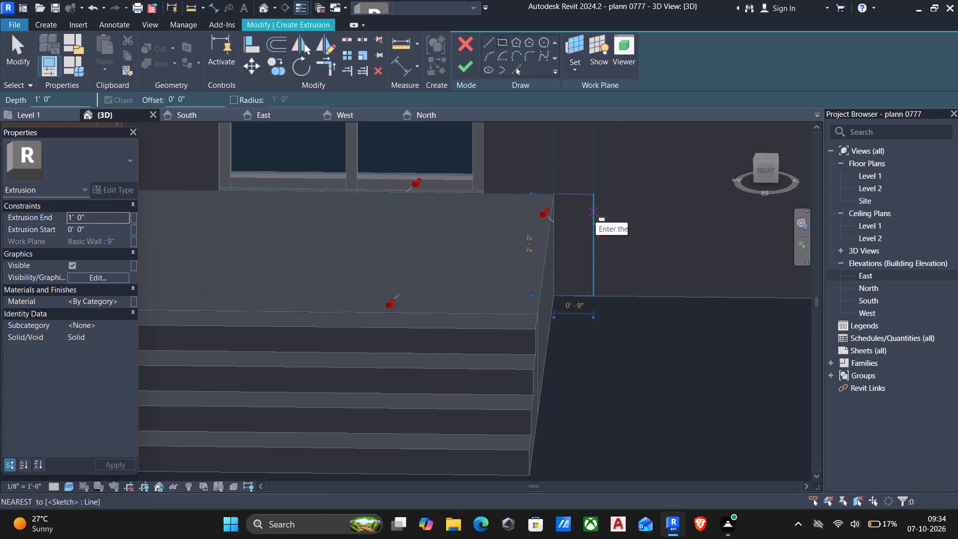
pyautogui.press('Escape')
pyautogui.press('Escape')
# Widen the rectangle sketched at the porch base's east end to 1' by nudging its outer line outward.
pyautogui.click(592, 267)
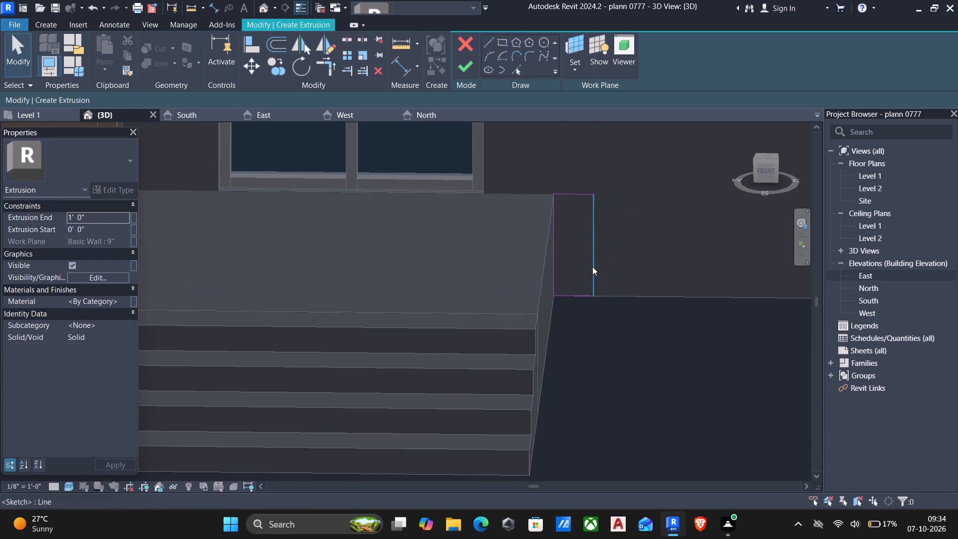
pyautogui.press('Right')
pyautogui.press('Right')
pyautogui.press('Right')
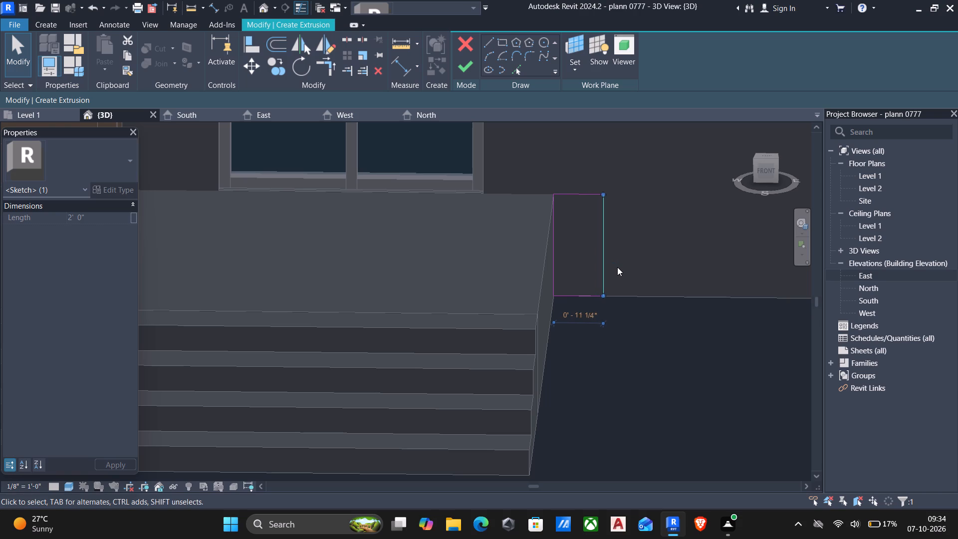
pyautogui.press('Right')
# Sketch a rectangle about 1' 10" wide by 2' high on the front wall against the porch base's west end.
pyautogui.scroll(-5, 553, 269)
pyautogui.moveTo(552, 269); pyautogui.dragTo(652, 286, button='middle')
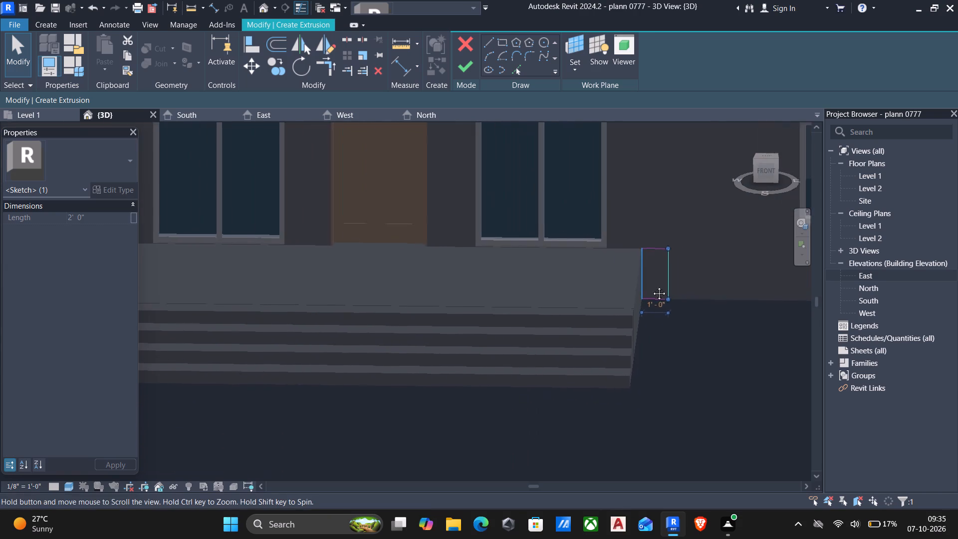
pyautogui.moveTo(652, 286); pyautogui.dragTo(650, 286, button='middle')
pyautogui.scroll(-3, 483, 316)
pyautogui.moveTo(483, 316); pyautogui.dragTo(532, 299, button='middle')
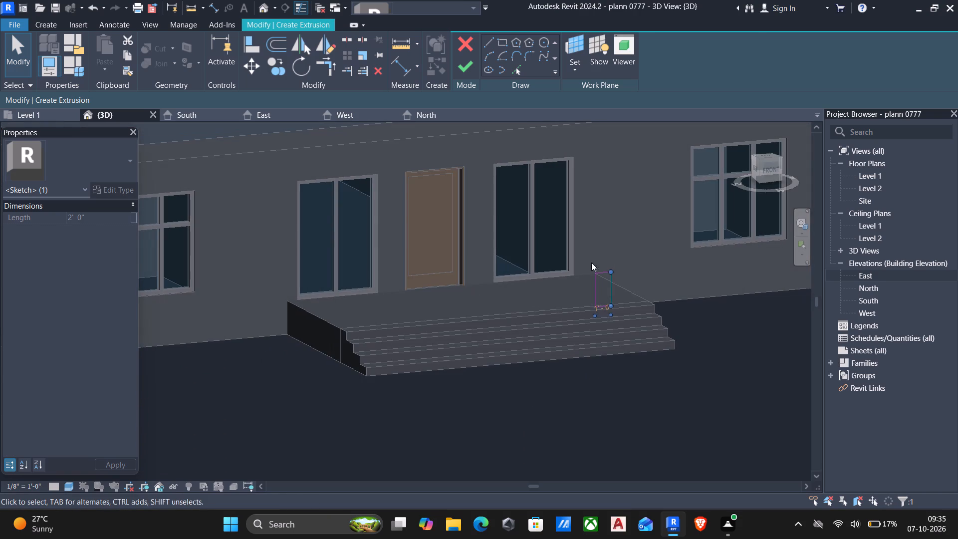
pyautogui.click(498, 42)
pyautogui.scroll(5, 237, 387)
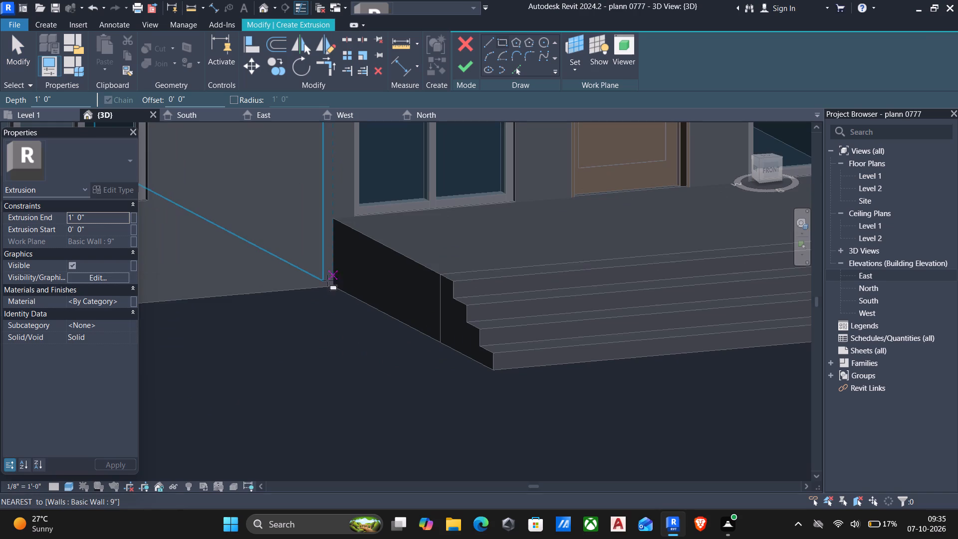
pyautogui.scroll(5, 332, 288)
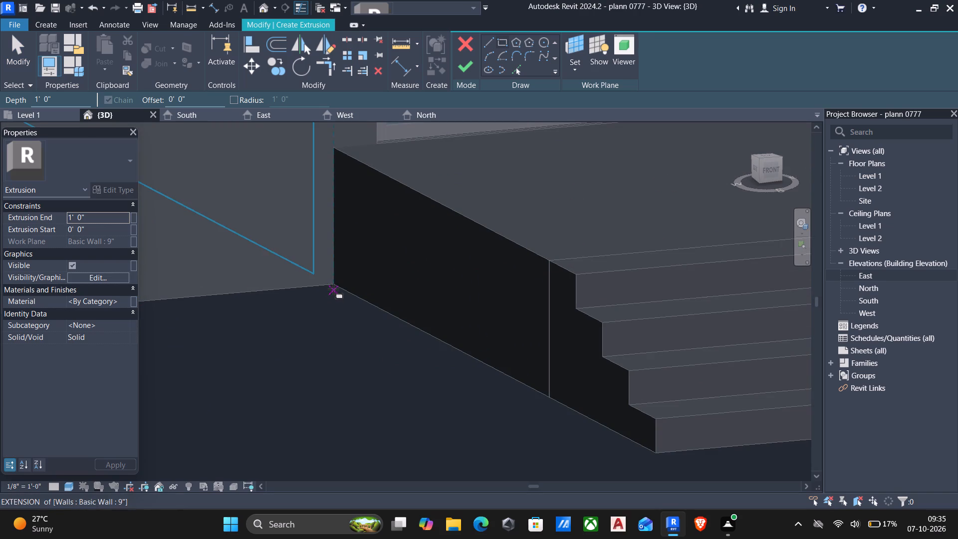
pyautogui.click(334, 286)
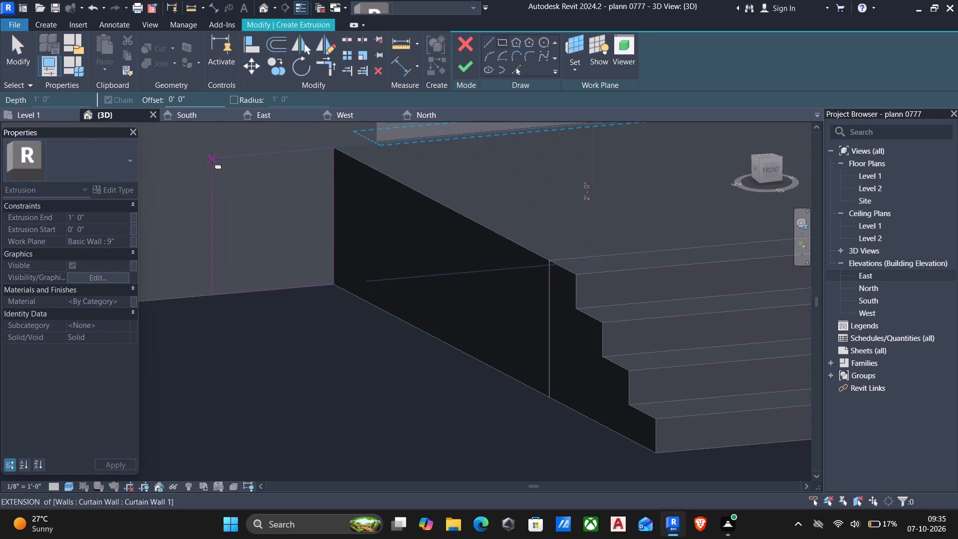
pyautogui.click(213, 160)
pyautogui.press('Escape')
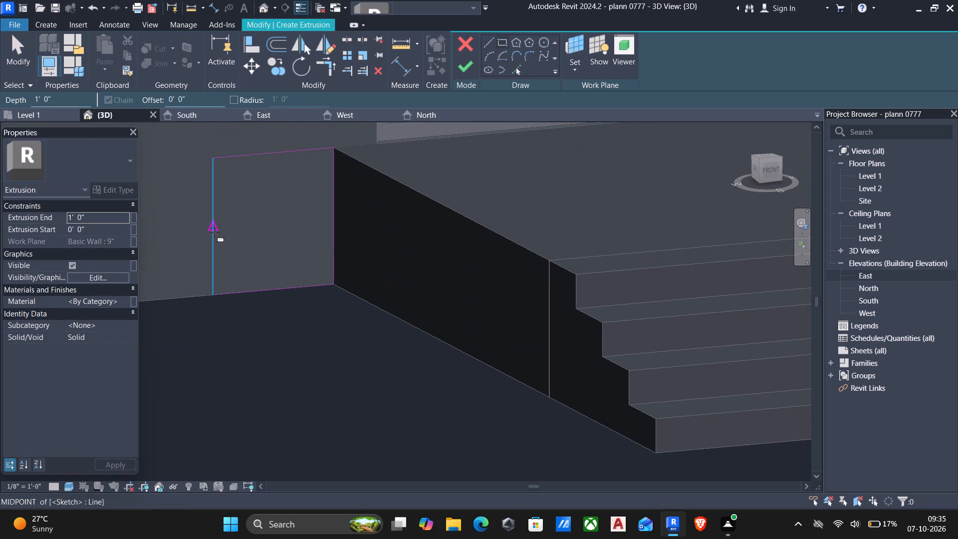
pyautogui.press('Escape')
# Set the west rectangle's width to 1' and finish the sketch of both side rectangles as a 1' deep extrusion.
pyautogui.click(214, 239)
pyautogui.scroll(-5, 314, 133)
pyautogui.moveTo(311, 152); pyautogui.dragTo(298, 185, button='middle')
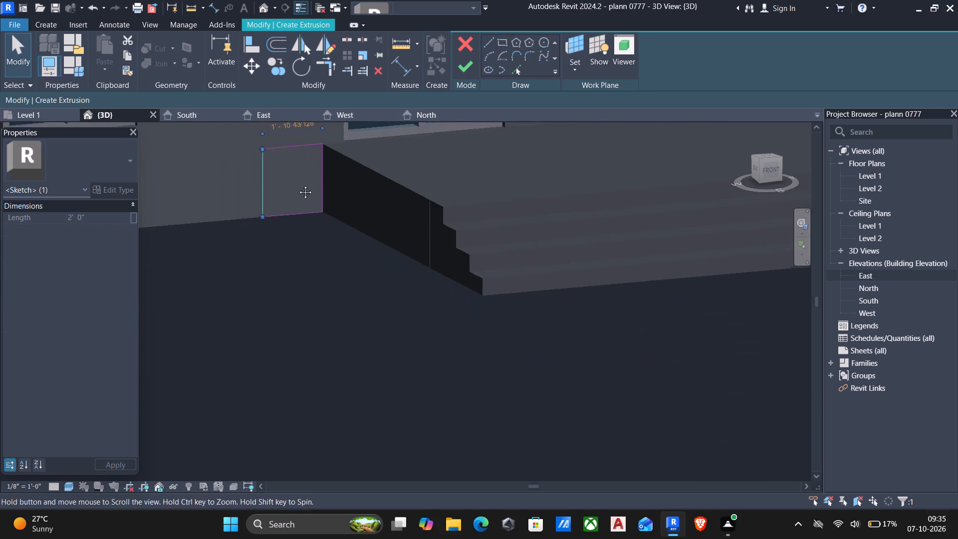
pyautogui.moveTo(298, 185); pyautogui.dragTo(299, 209, button='middle')
pyautogui.click(288, 178)
pyautogui.write("1'")
pyautogui.press('Return')
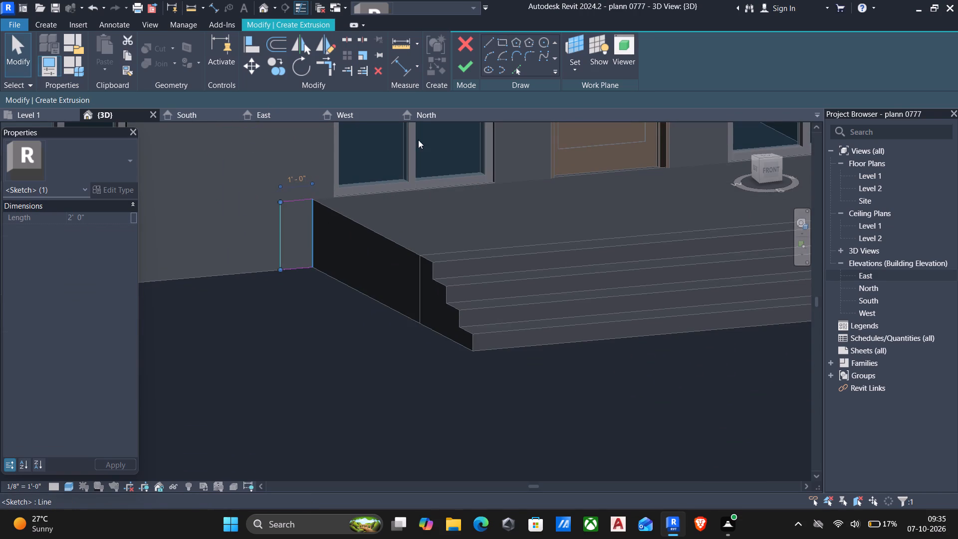
pyautogui.click(465, 67)
# Align the side extrusions' front face with the front face of the lowest step so they run along the whole porch.
pyautogui.scroll(-3, 434, 277)
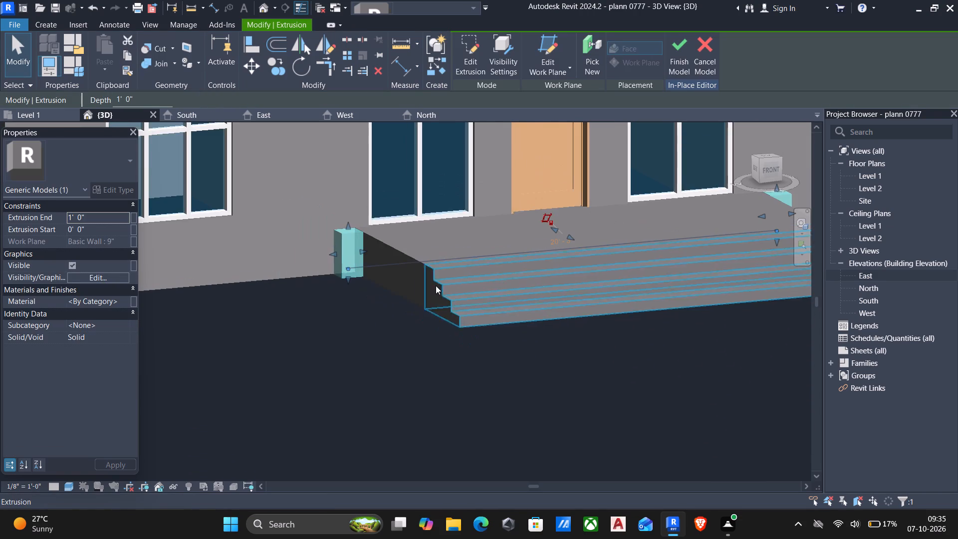
pyautogui.keyDown('shift'); pyautogui.moveTo(438, 292); pyautogui.dragTo(328, 310, button='middle'); pyautogui.keyUp('shift')
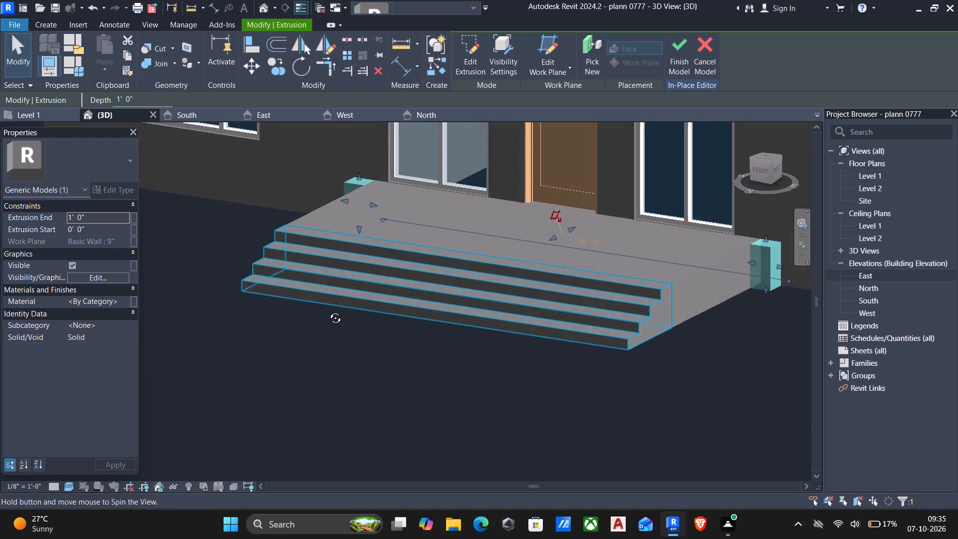
pyautogui.keyDown('shift'); pyautogui.moveTo(328, 310); pyautogui.dragTo(519, 328, button='middle'); pyautogui.keyUp('shift')
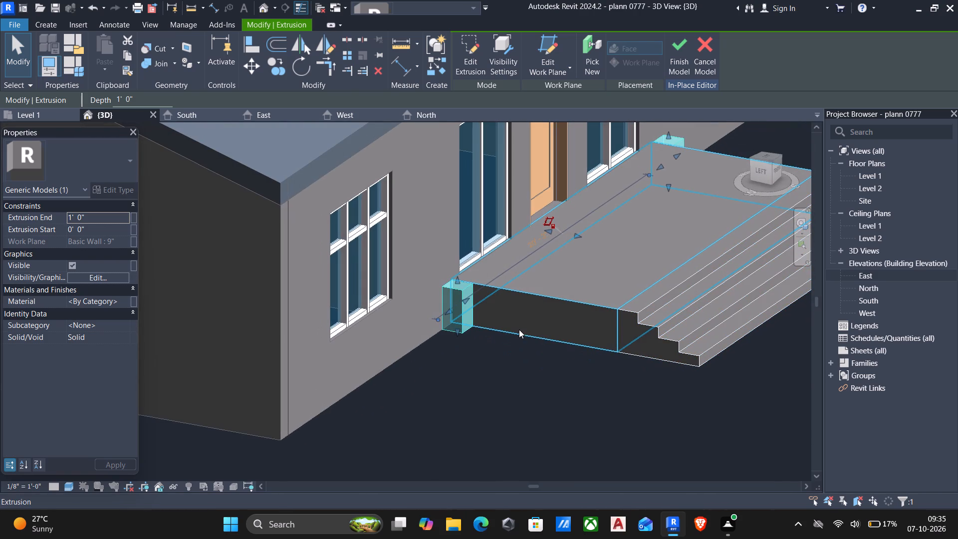
pyautogui.scroll(-4, 519, 329)
pyautogui.moveTo(519, 329); pyautogui.dragTo(476, 327, button='middle')
pyautogui.moveTo(477, 327); pyautogui.dragTo(522, 326, button='middle')
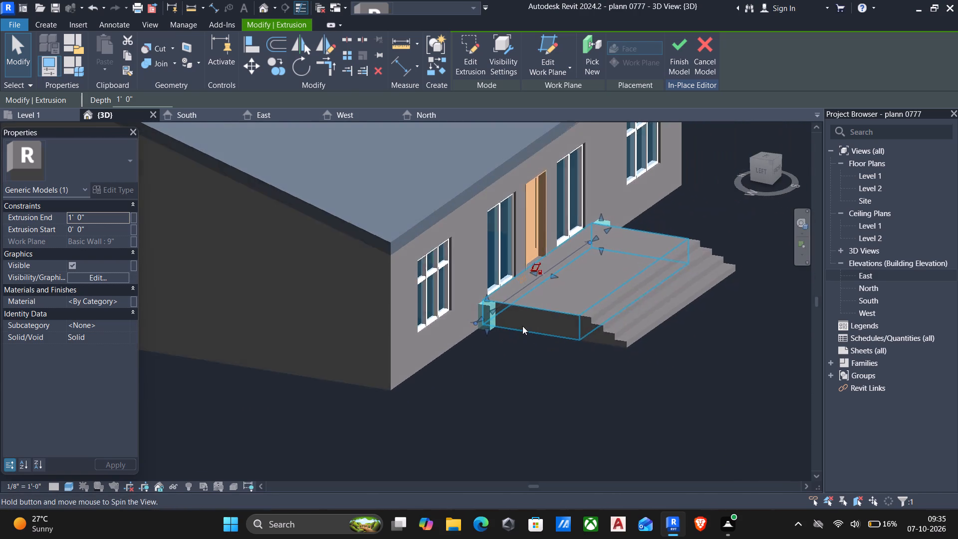
pyautogui.scroll(5, 523, 326)
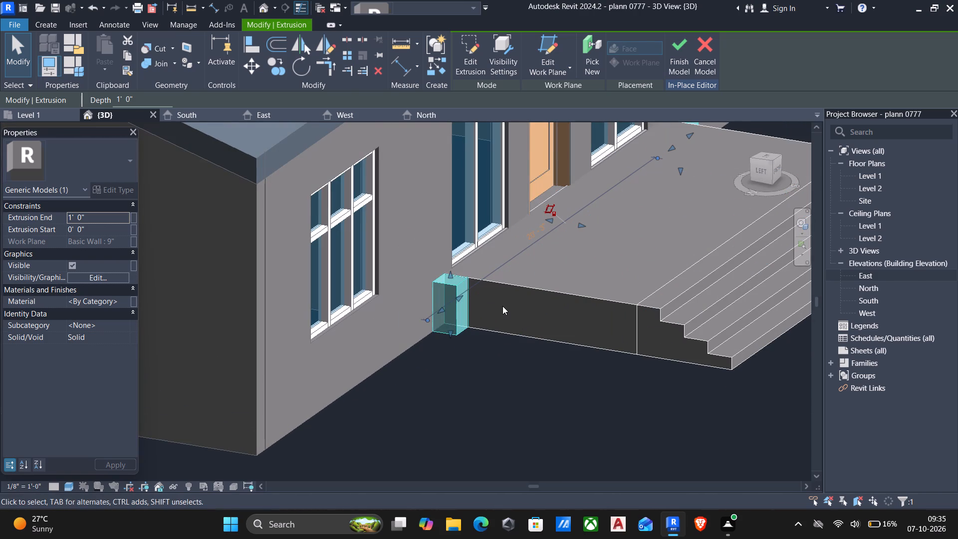
pyautogui.write('al')
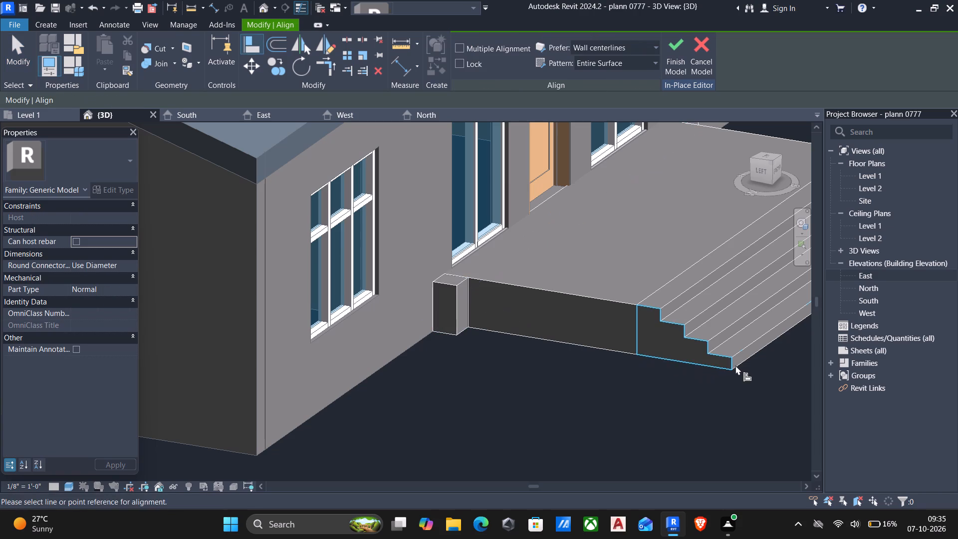
pyautogui.click(742, 360)
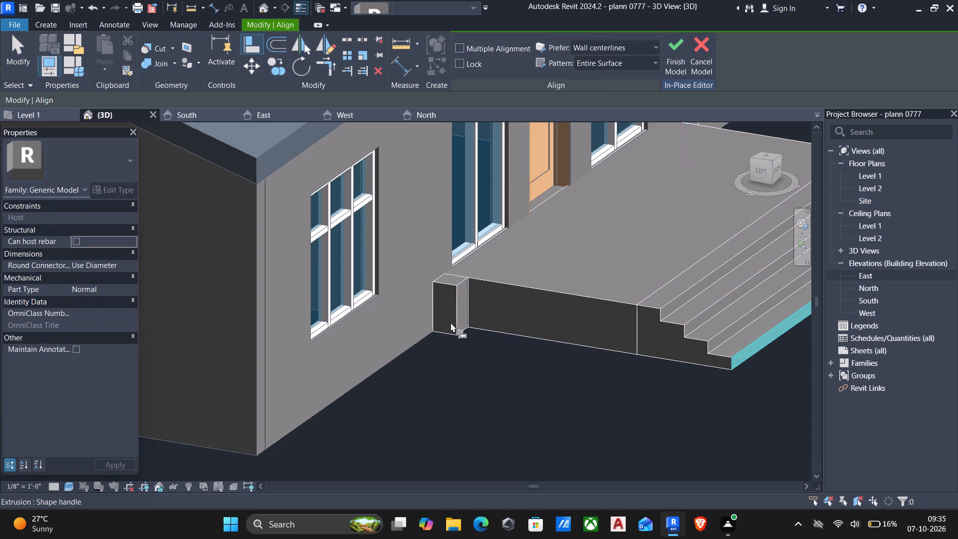
pyautogui.click(456, 322)
pyautogui.scroll(-3, 468, 345)
pyautogui.scroll(-4, 508, 365)
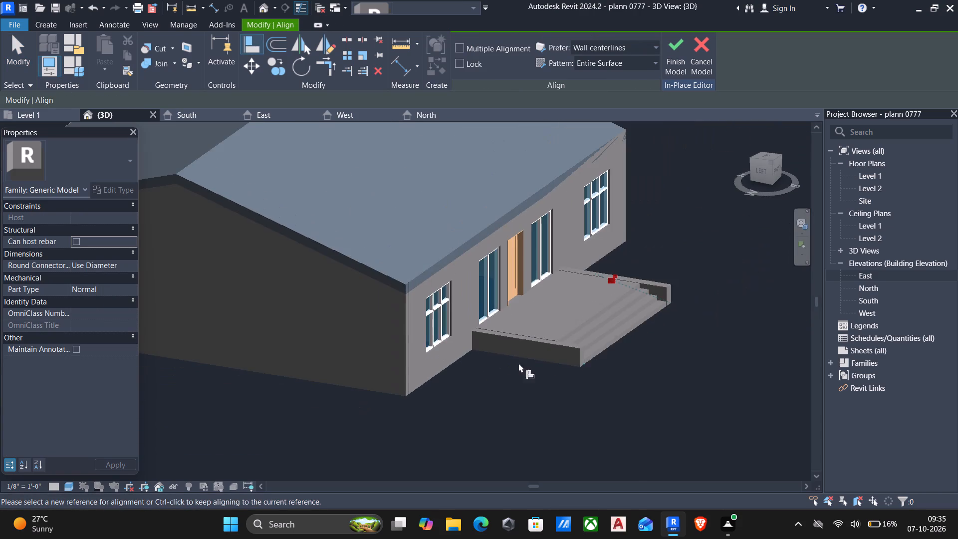
pyautogui.keyDown('shift'); pyautogui.scroll(-1, 573, 380); pyautogui.keyUp('shift')
pyautogui.keyDown('shift'); pyautogui.moveTo(573, 380); pyautogui.dragTo(429, 380, button='middle'); pyautogui.keyUp('shift')
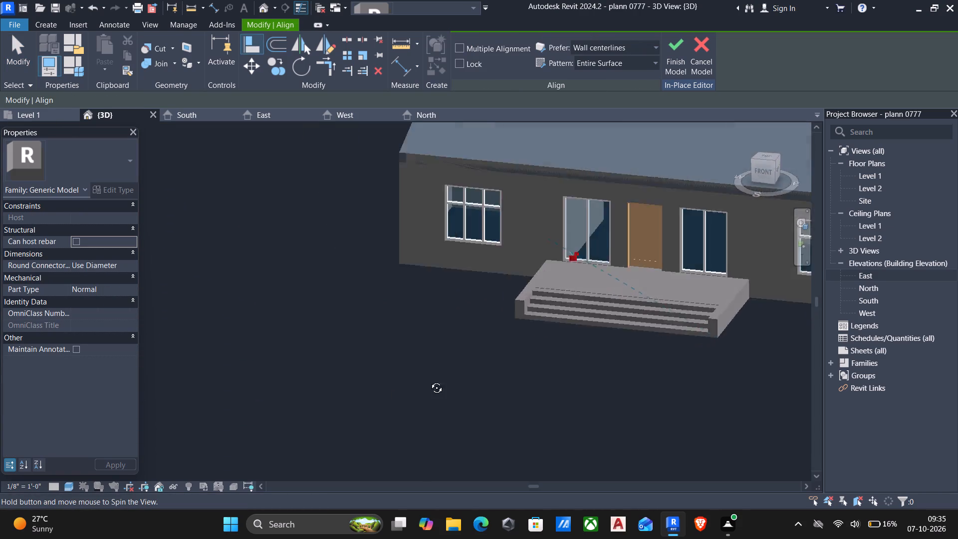
pyautogui.keyDown('shift'); pyautogui.moveTo(429, 380); pyautogui.dragTo(464, 373, button='middle'); pyautogui.keyUp('shift')
pyautogui.press('Escape')
pyautogui.press('Escape')
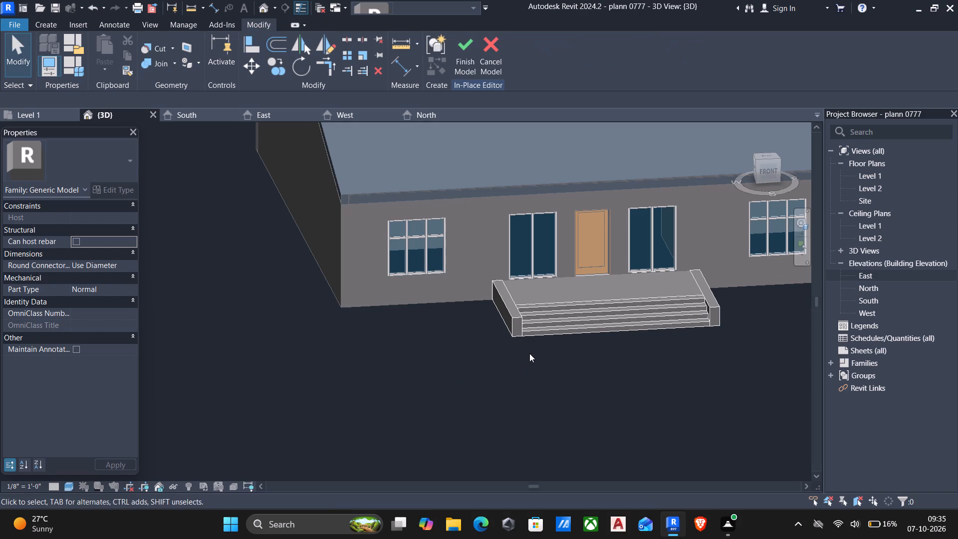
# Adjust the west side extrusion's width freehand, leaving its outer face slightly farther out from the steps.
pyautogui.click(518, 319)
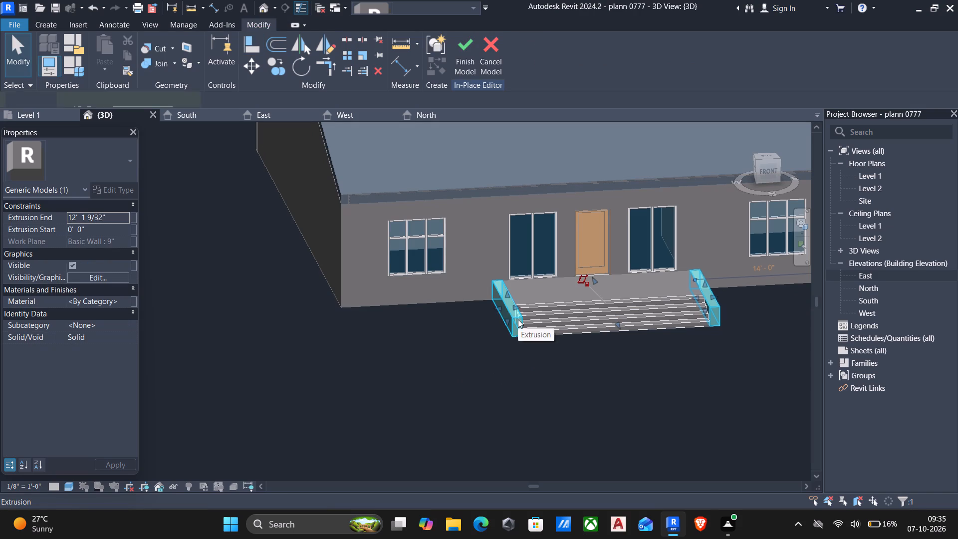
pyautogui.scroll(3, 492, 310)
pyautogui.moveTo(499, 308); pyautogui.dragTo(499, 308)
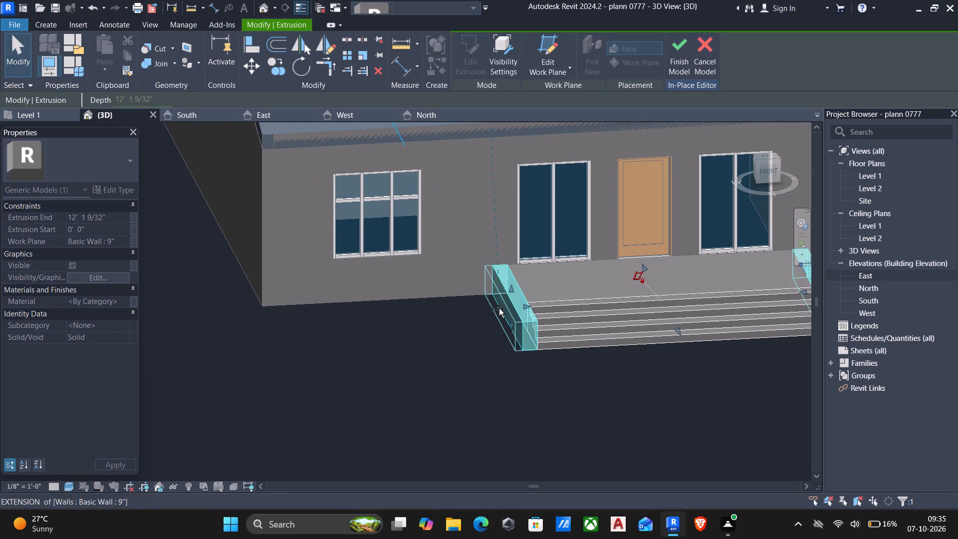
pyautogui.moveTo(499, 308); pyautogui.dragTo(659, 308)
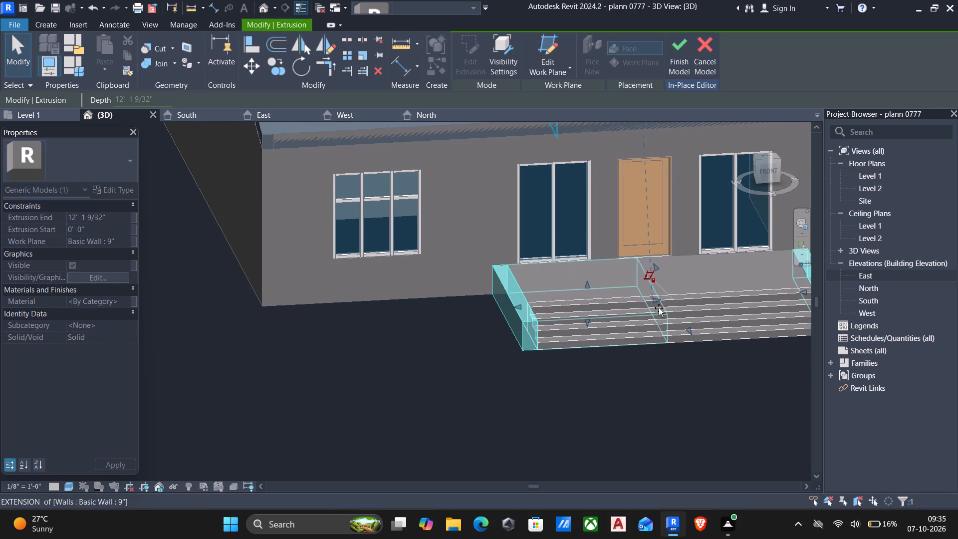
pyautogui.moveTo(659, 308); pyautogui.dragTo(481, 309)
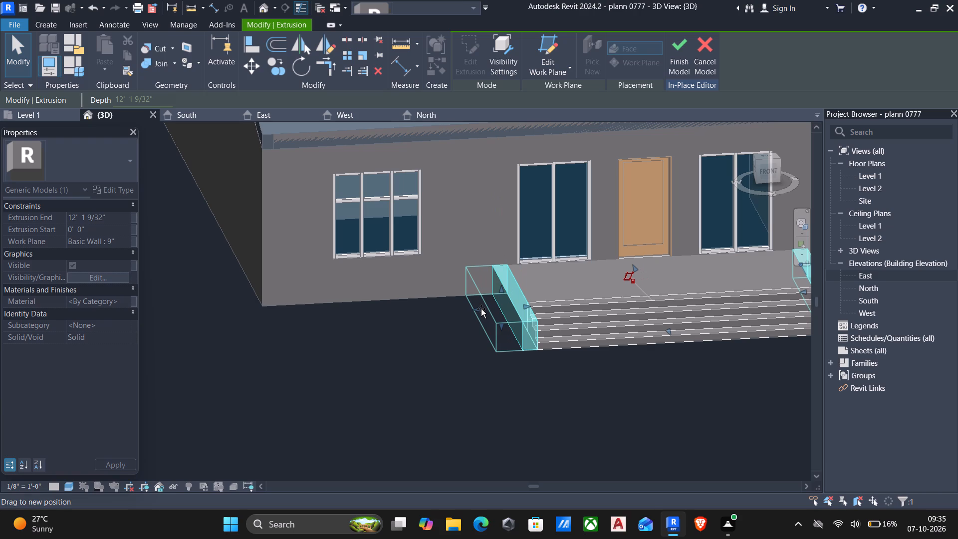
pyautogui.moveTo(481, 309); pyautogui.dragTo(502, 308)
pyautogui.scroll(6, 486, 309)
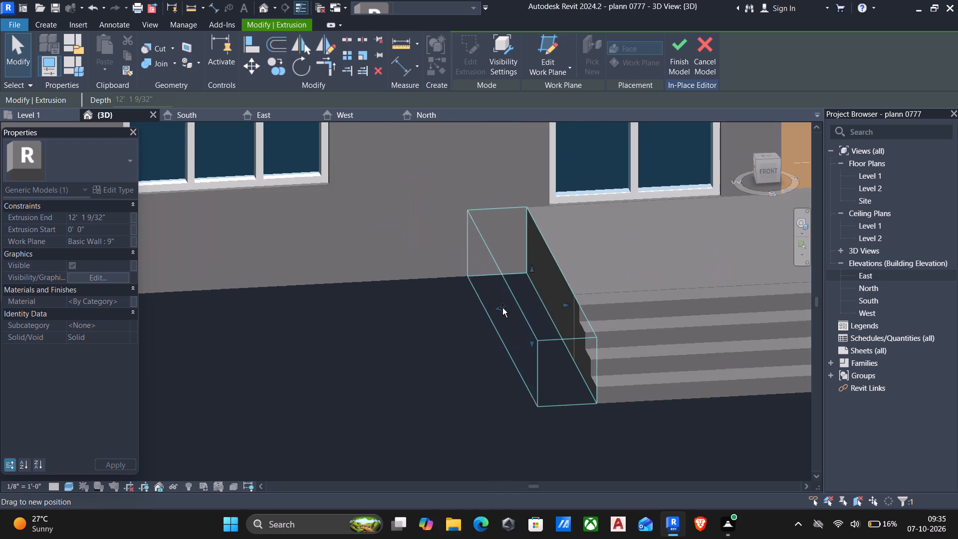
pyautogui.moveTo(502, 308); pyautogui.dragTo(521, 305)
# Widen the east side extrusion by moving its outer face outward to 13' 3" from the house's east corner.
pyautogui.scroll(-8, 521, 308)
pyautogui.moveTo(486, 344); pyautogui.dragTo(295, 353, button='middle')
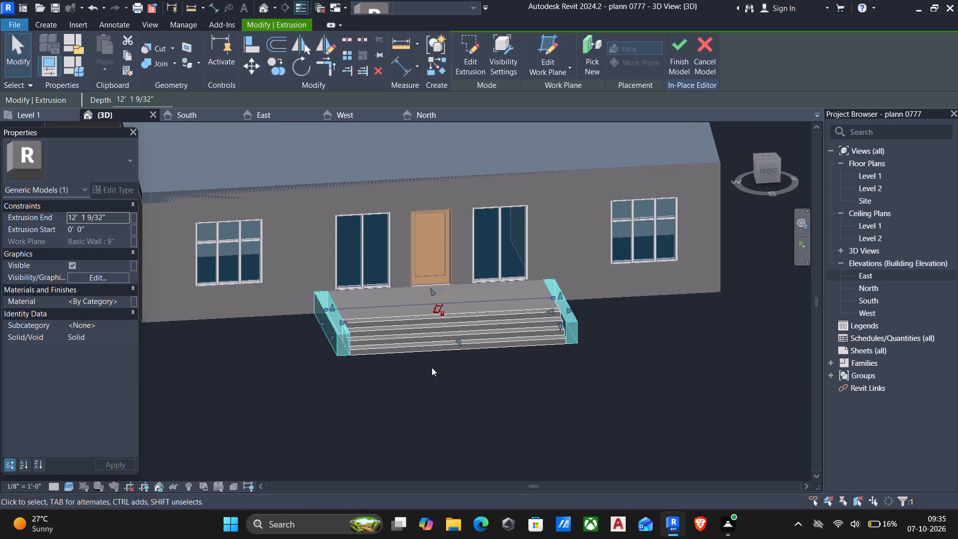
pyautogui.scroll(4, 589, 354)
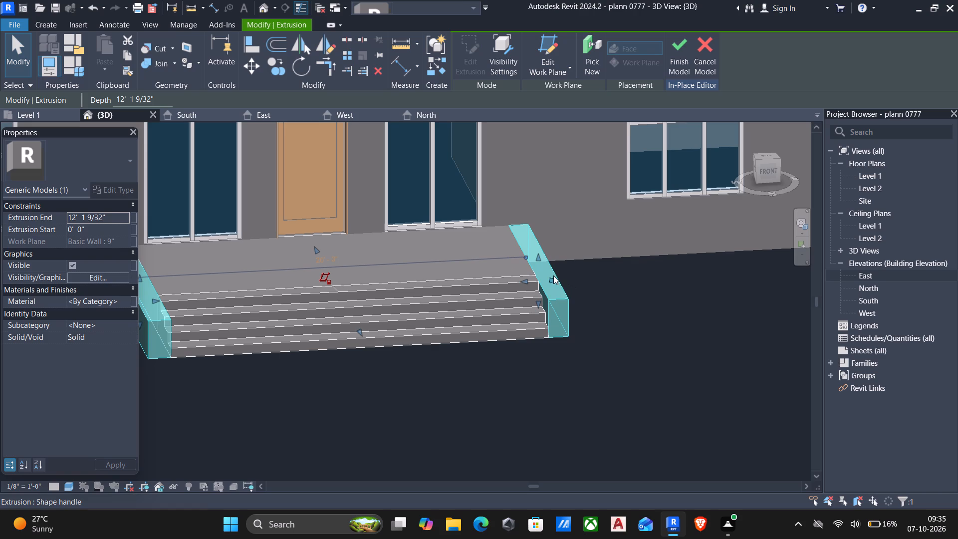
pyautogui.moveTo(552, 277); pyautogui.dragTo(566, 275)
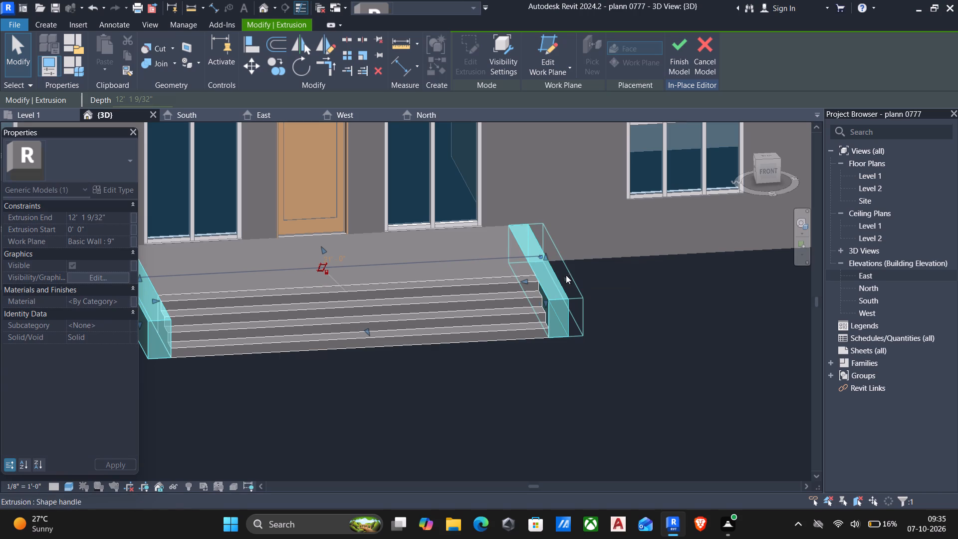
# Set the Extrusion End of the porch's side extrusions to 14" and check them from the front and west.
pyautogui.scroll(-4, 567, 300)
pyautogui.scroll(-1, 569, 348)
pyautogui.keyDown('shift'); pyautogui.moveTo(569, 348); pyautogui.dragTo(555, 349, button='middle'); pyautogui.keyUp('shift')
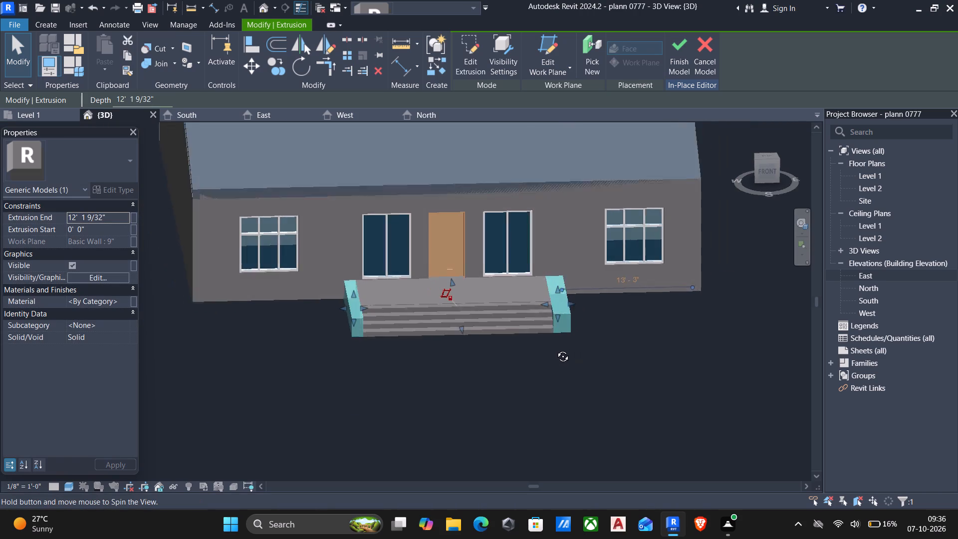
pyautogui.keyDown('shift'); pyautogui.moveTo(555, 349); pyautogui.dragTo(552, 329, button='middle'); pyautogui.keyUp('shift')
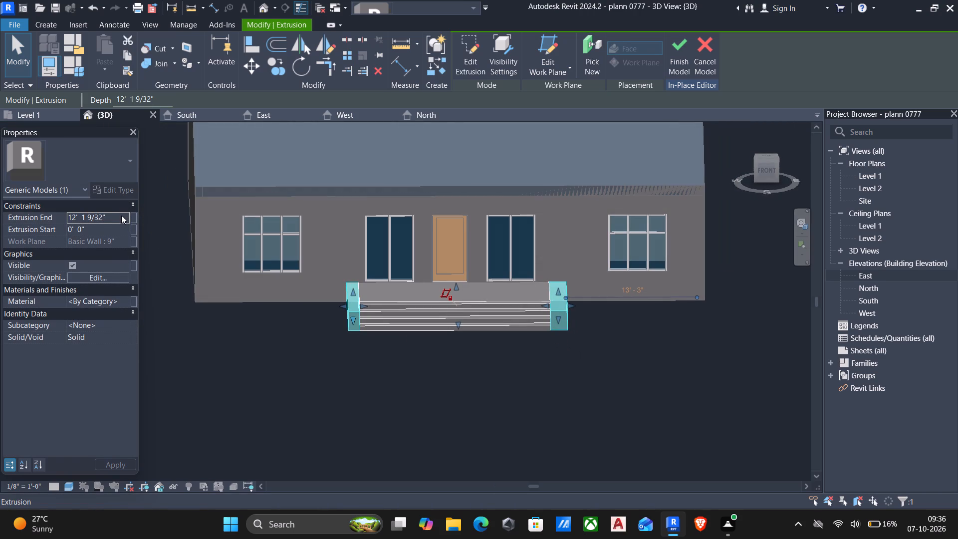
pyautogui.click(121, 216)
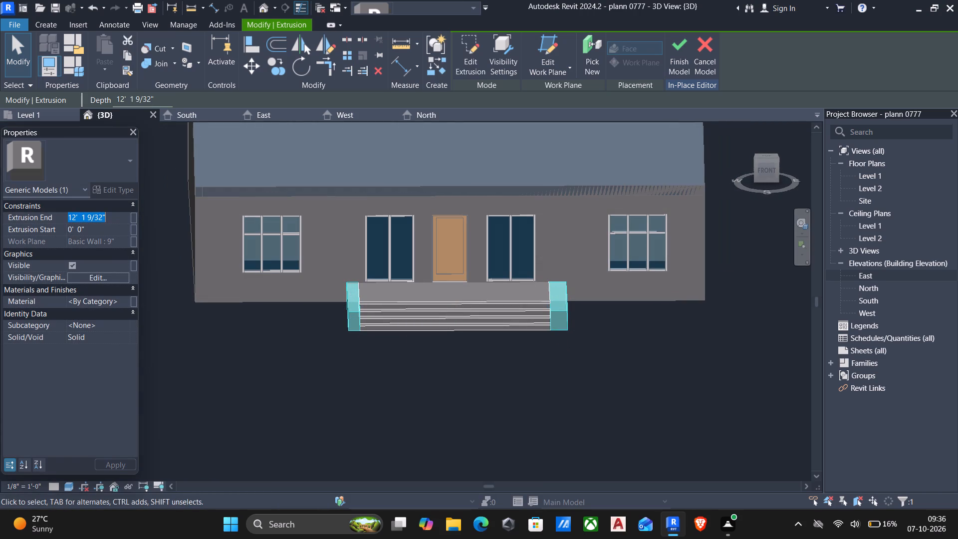
pyautogui.write('14"')
pyautogui.press('Return')
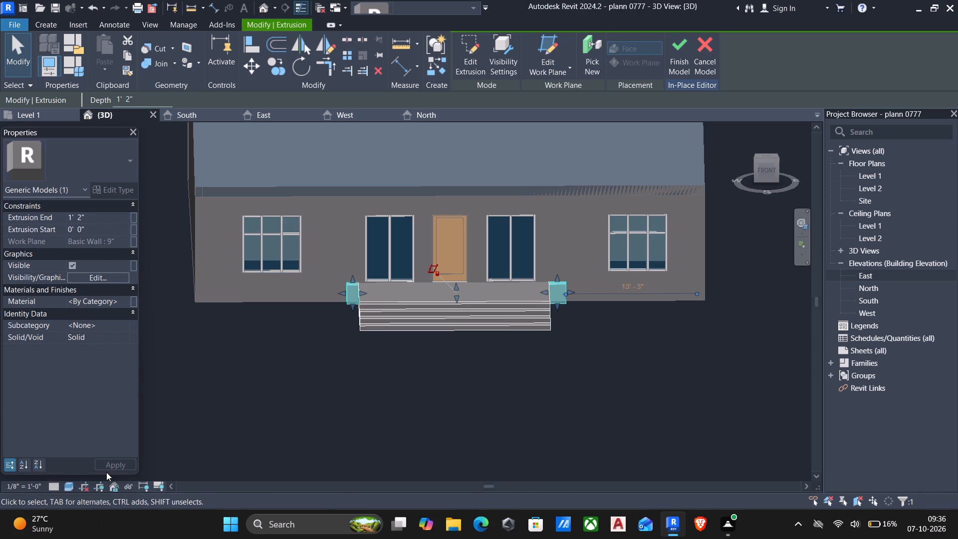
pyautogui.keyDown('shift'); pyautogui.moveTo(184, 420); pyautogui.dragTo(271, 421, button='middle'); pyautogui.keyUp('shift')
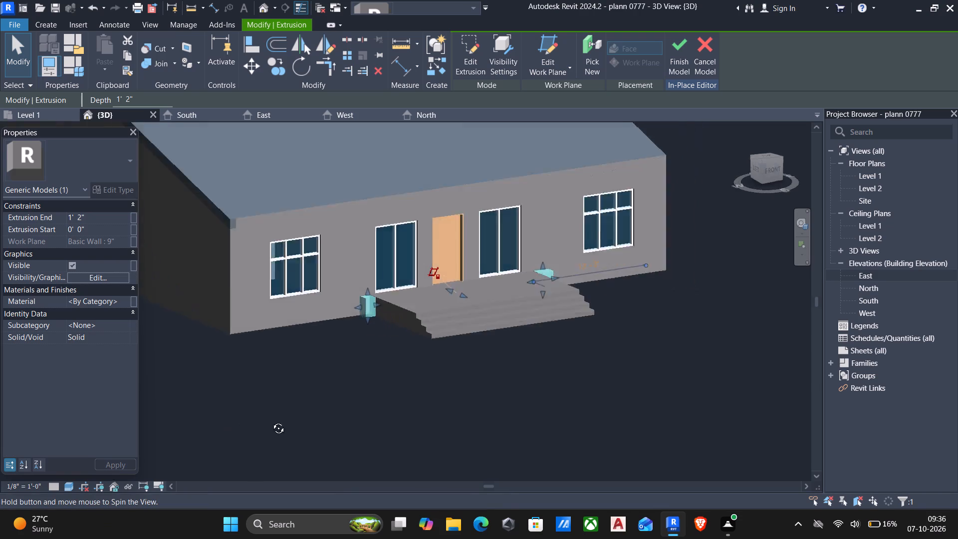
pyautogui.keyDown('shift'); pyautogui.moveTo(271, 421); pyautogui.dragTo(279, 449, button='middle'); pyautogui.keyUp('shift')
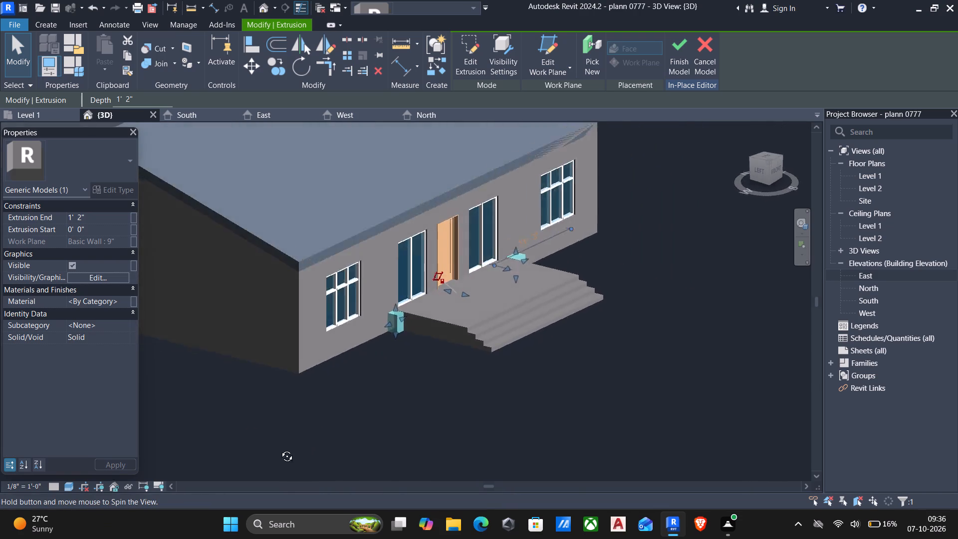
pyautogui.keyDown('shift'); pyautogui.moveTo(279, 449); pyautogui.dragTo(228, 422, button='middle'); pyautogui.keyUp('shift')
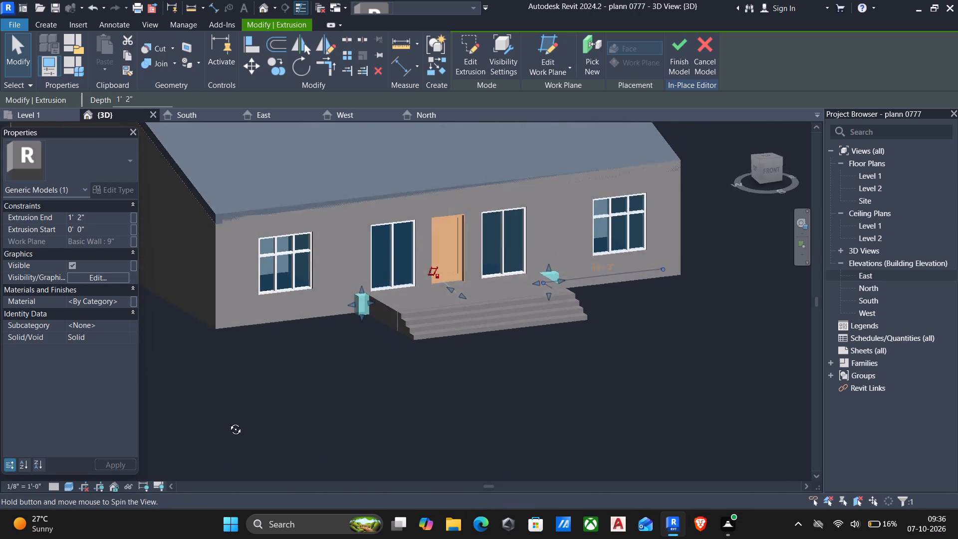
# Reopen the porch model in place and, in the side extrusions' sketch, set the west profile's width to 16".
pyautogui.keyDown('shift'); pyautogui.moveTo(228, 422); pyautogui.dragTo(201, 430, button='middle'); pyautogui.keyUp('shift')
pyautogui.press('Escape')
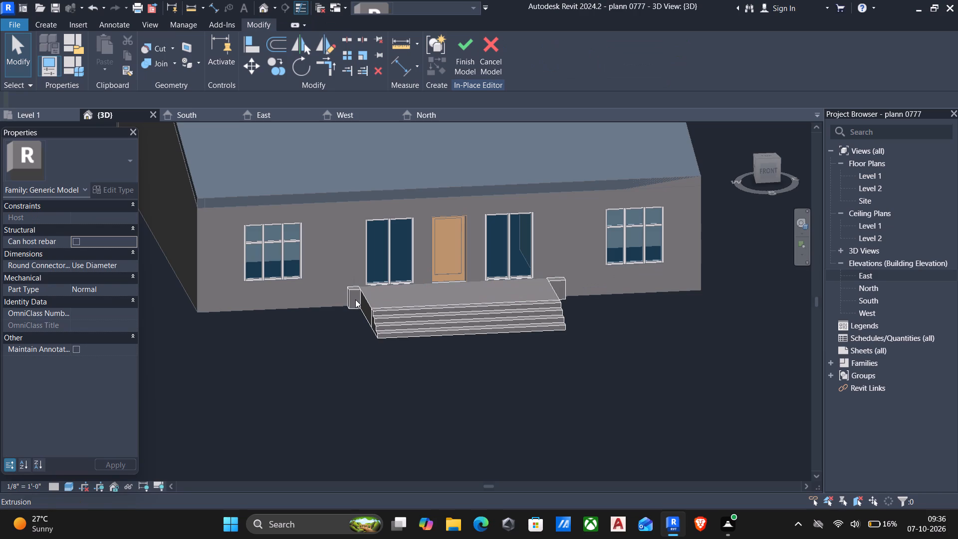
pyautogui.click(355, 299)
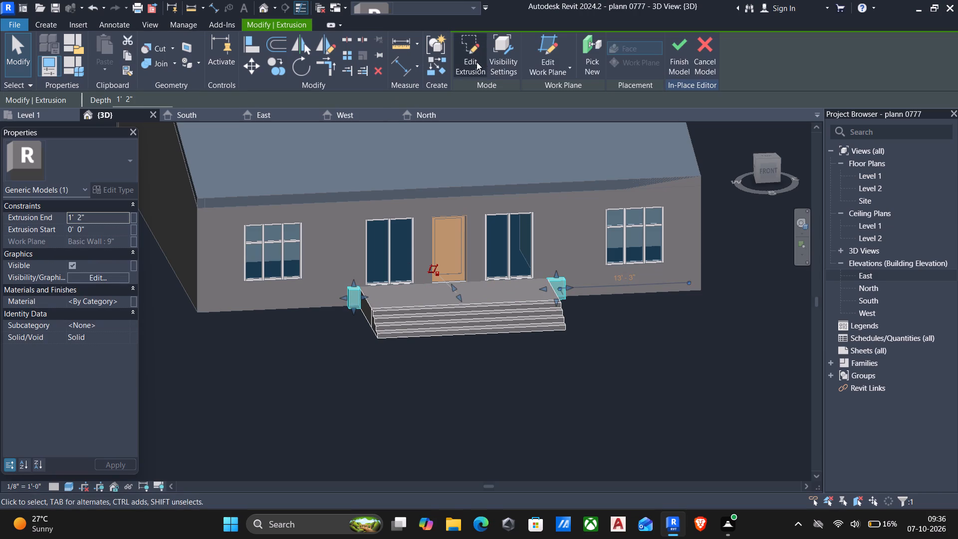
pyautogui.click(677, 58)
pyautogui.click(345, 292)
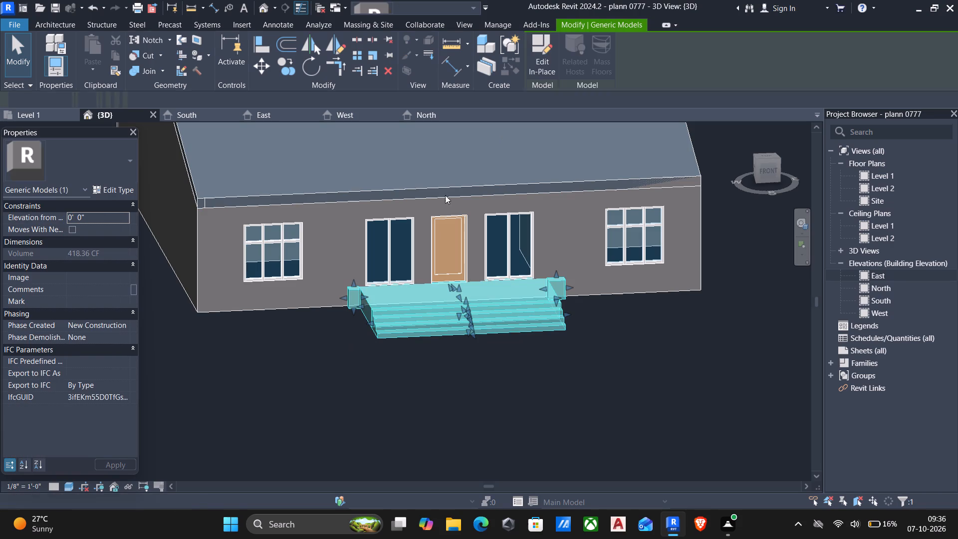
pyautogui.click(536, 68)
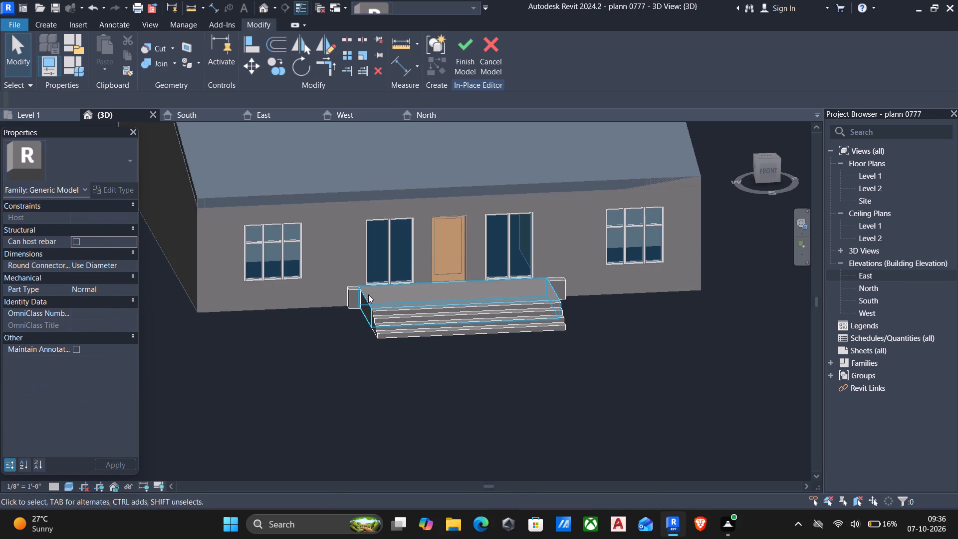
pyautogui.click(351, 300)
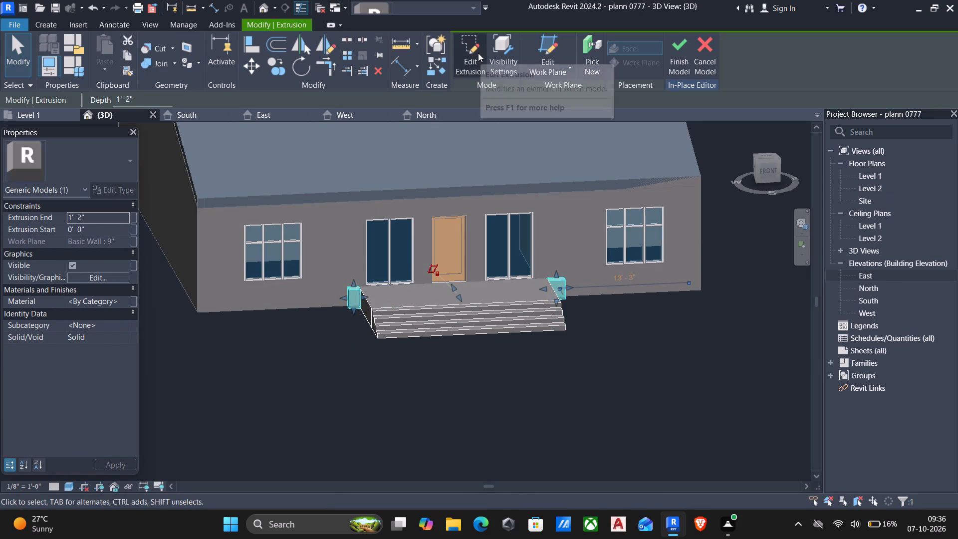
pyautogui.click(475, 52)
pyautogui.scroll(5, 350, 315)
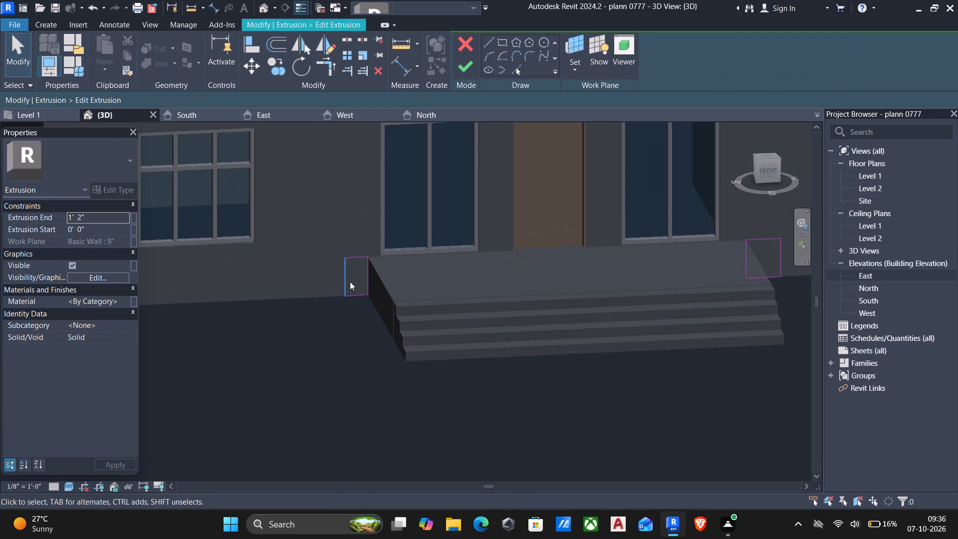
pyautogui.click(342, 280)
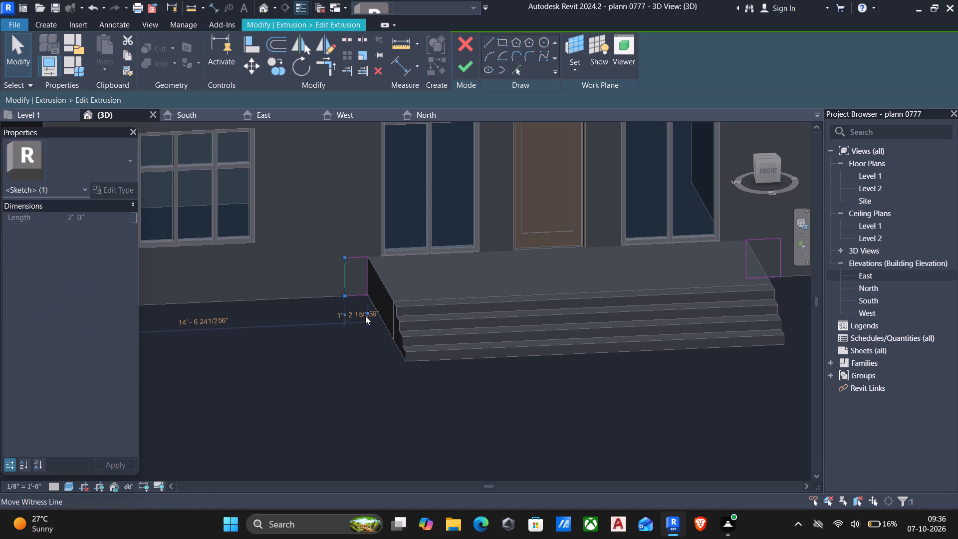
pyautogui.click(357, 314)
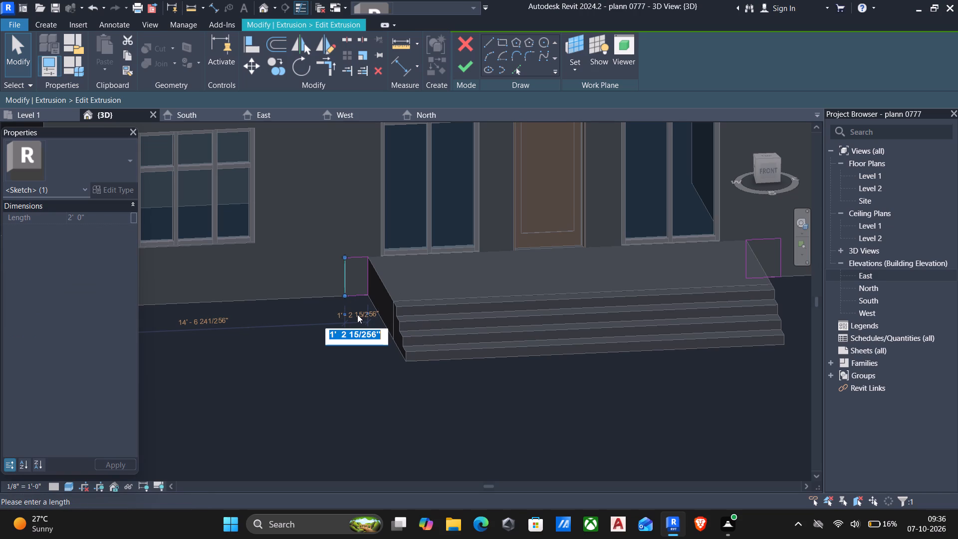
pyautogui.write('16"')
pyautogui.press('Return')
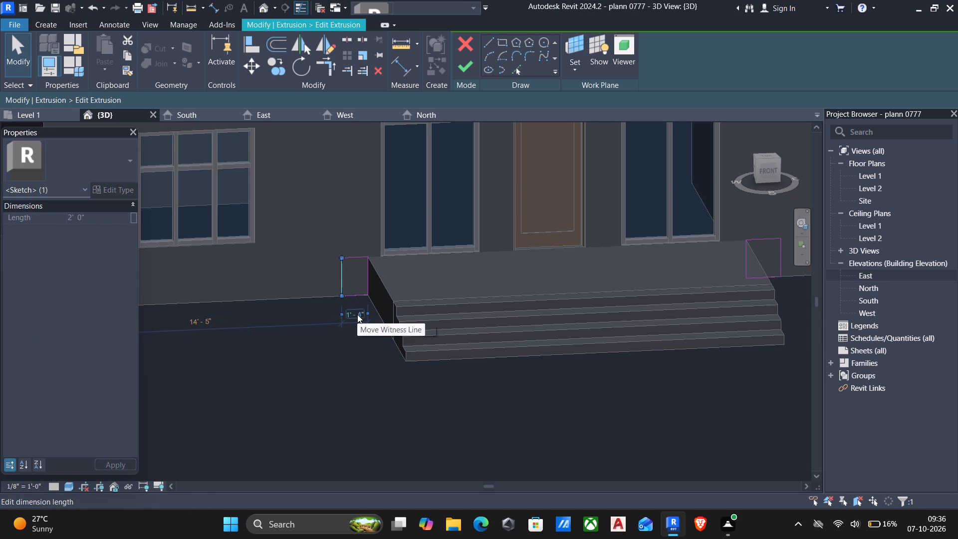
# Set the east profile's width to 16" as well, and finish the extrusion sketch and the in-place porch model.
pyautogui.scroll(-4, 354, 328)
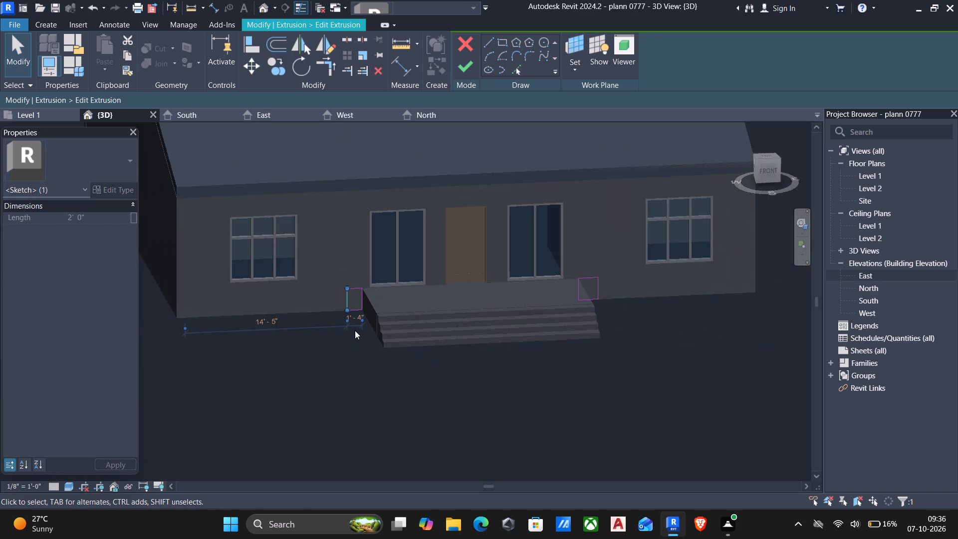
pyautogui.moveTo(315, 341); pyautogui.dragTo(266, 353, button='middle')
pyautogui.scroll(3, 535, 291)
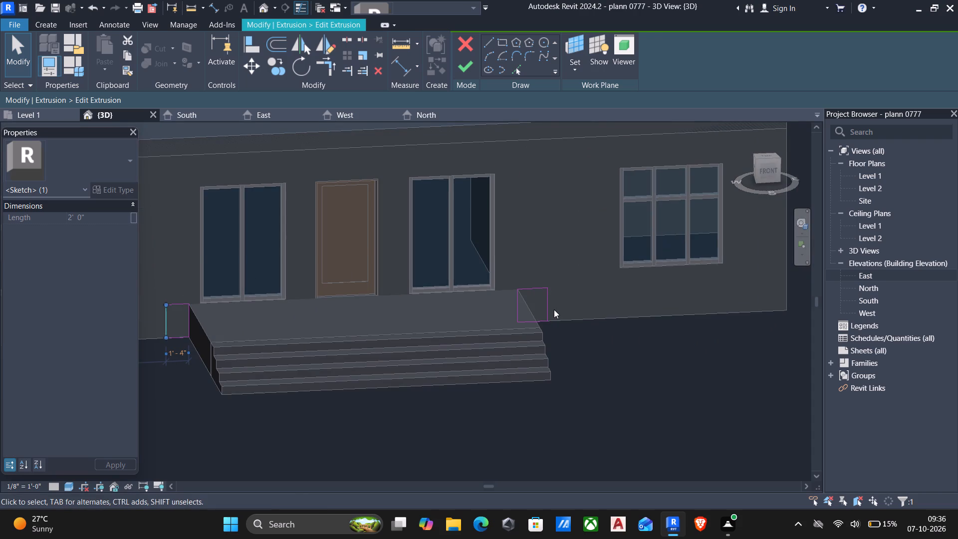
pyautogui.click(544, 311)
pyautogui.scroll(-1, 557, 333)
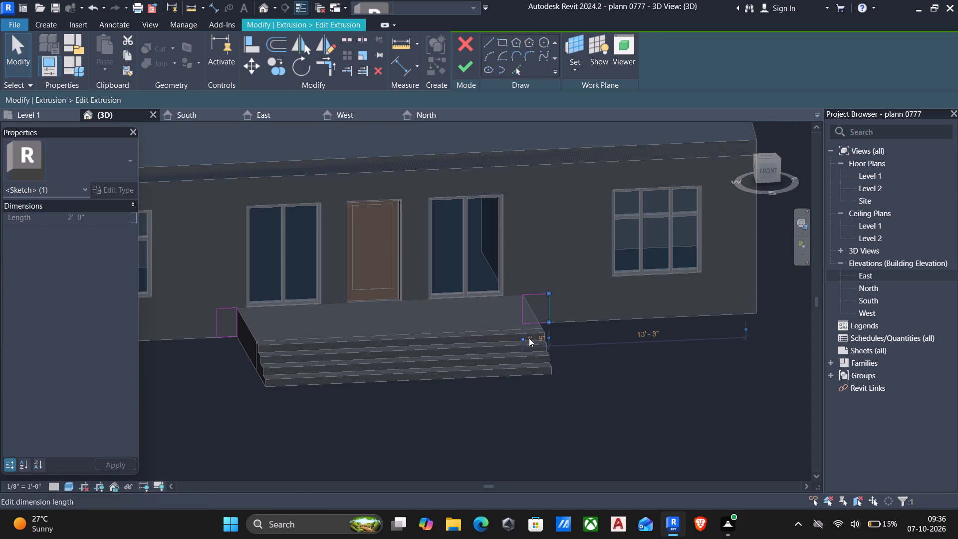
pyautogui.click(538, 336)
pyautogui.write('16"')
pyautogui.press('Return')
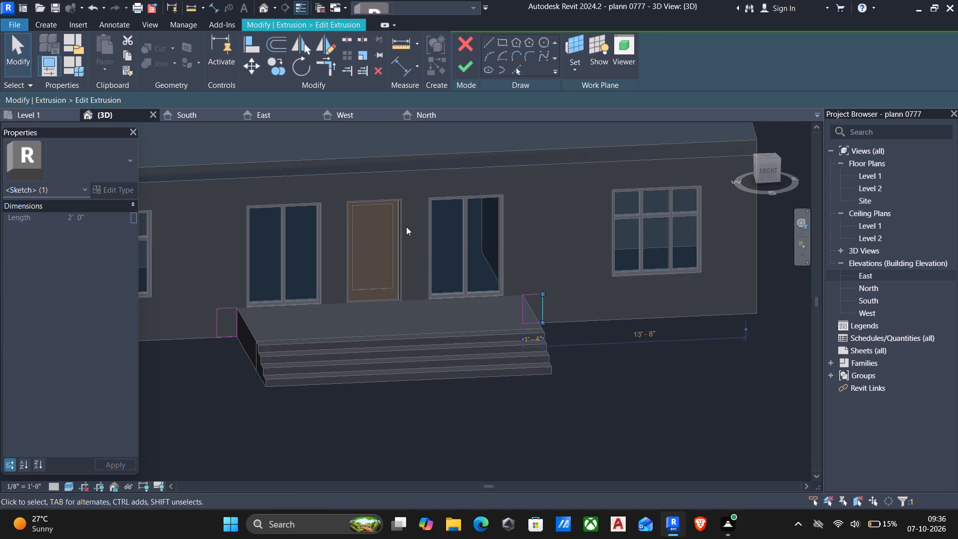
pyautogui.click(456, 68)
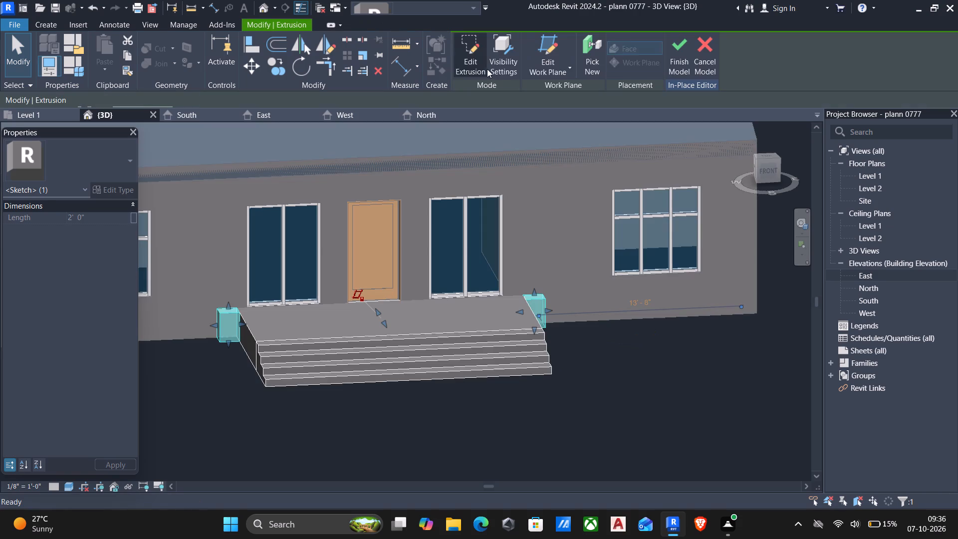
pyautogui.click(676, 63)
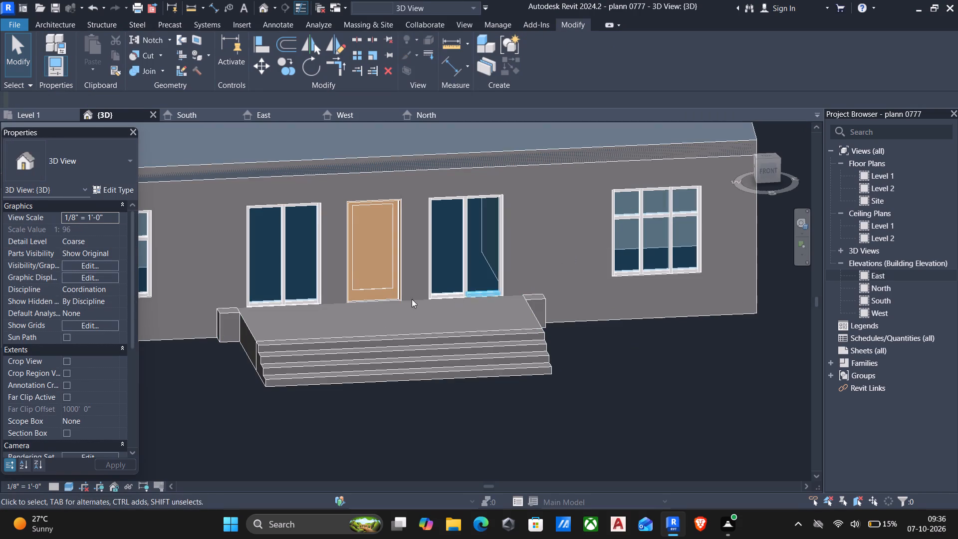
# Align the side extrusions' front face with the front face of the lowest porch step.
pyautogui.write('al')
pyautogui.click(303, 380)
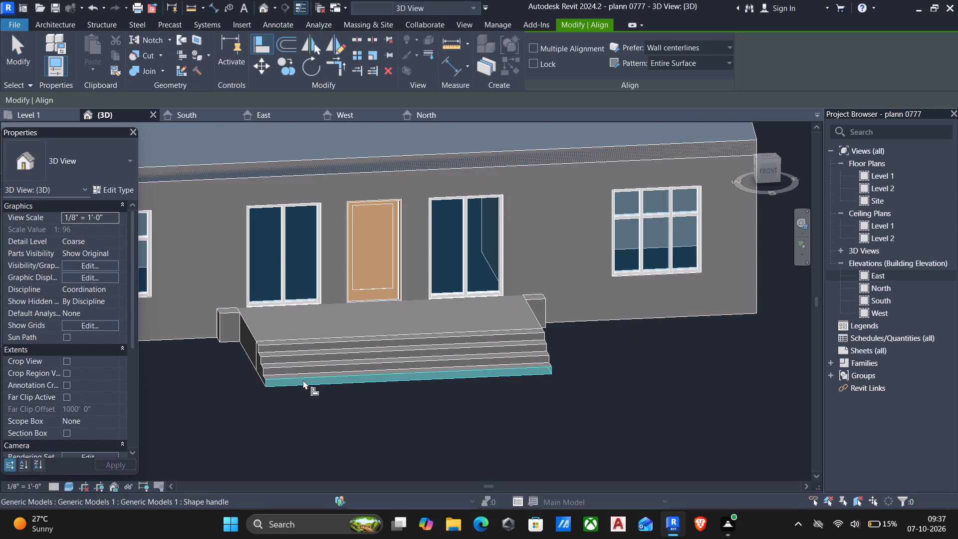
pyautogui.click(221, 327)
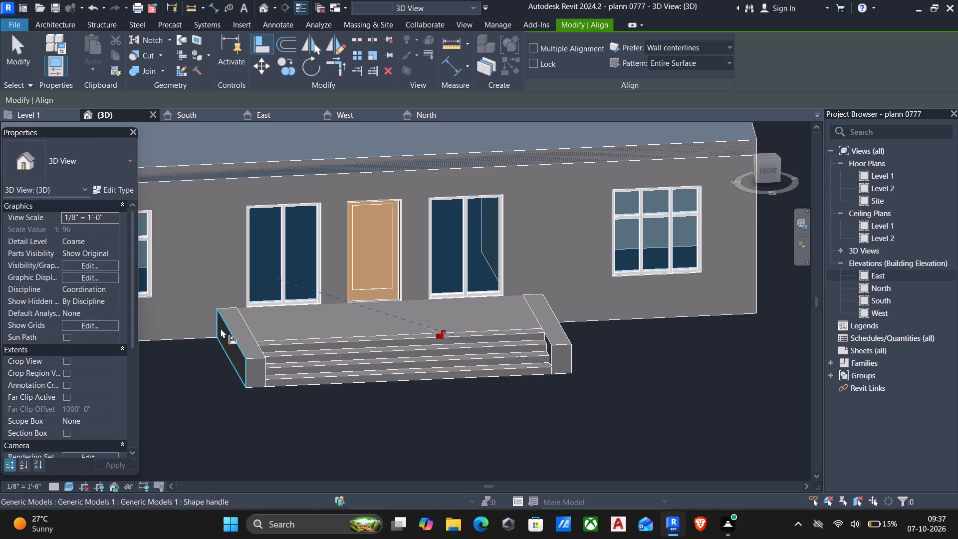
pyautogui.press('Escape')
pyautogui.scroll(-4, 439, 418)
pyautogui.moveTo(439, 419); pyautogui.dragTo(400, 428, button='middle')
pyautogui.press('Escape')
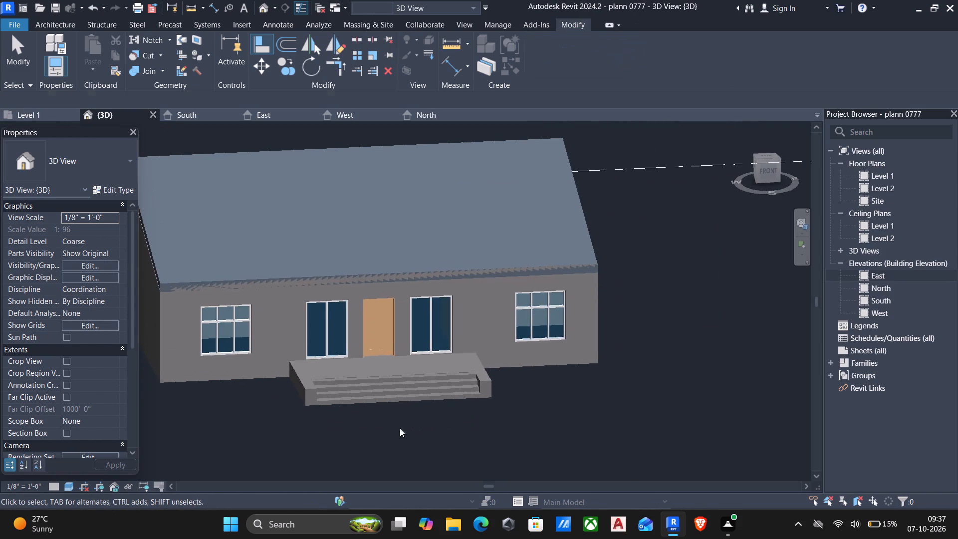
# Examine the porch, its steps and both side extrusions from several angles and against the whole house.
pyautogui.moveTo(400, 428); pyautogui.dragTo(368, 432, button='middle')
pyautogui.keyDown('shift'); pyautogui.moveTo(385, 438); pyautogui.dragTo(319, 434, button='middle'); pyautogui.keyUp('shift')
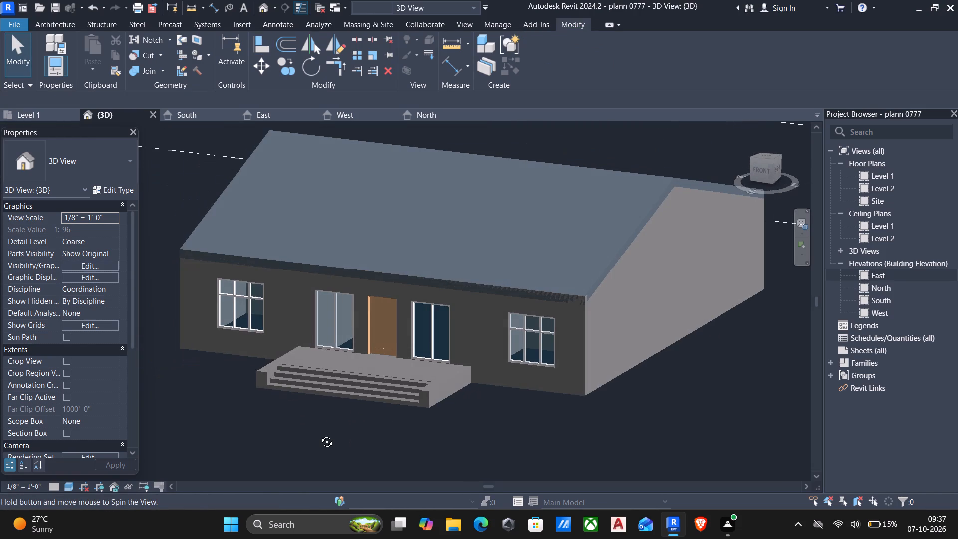
pyautogui.keyDown('shift'); pyautogui.moveTo(319, 434); pyautogui.dragTo(340, 430, button='middle'); pyautogui.keyUp('shift')
pyautogui.scroll(5, 351, 413)
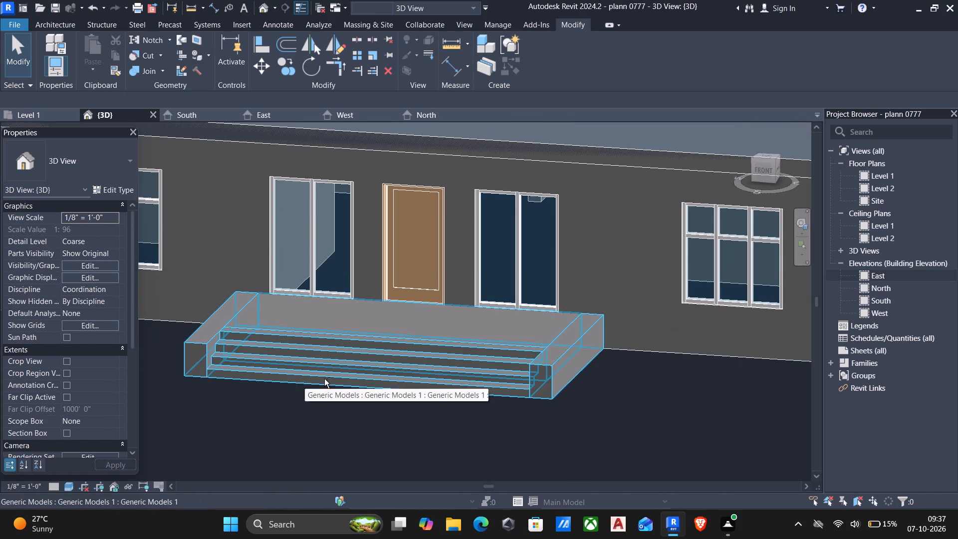
pyautogui.scroll(-4, 333, 381)
pyautogui.keyDown('shift'); pyautogui.moveTo(344, 400); pyautogui.dragTo(475, 472, button='middle'); pyautogui.keyUp('shift')
pyautogui.scroll(5, 455, 354)
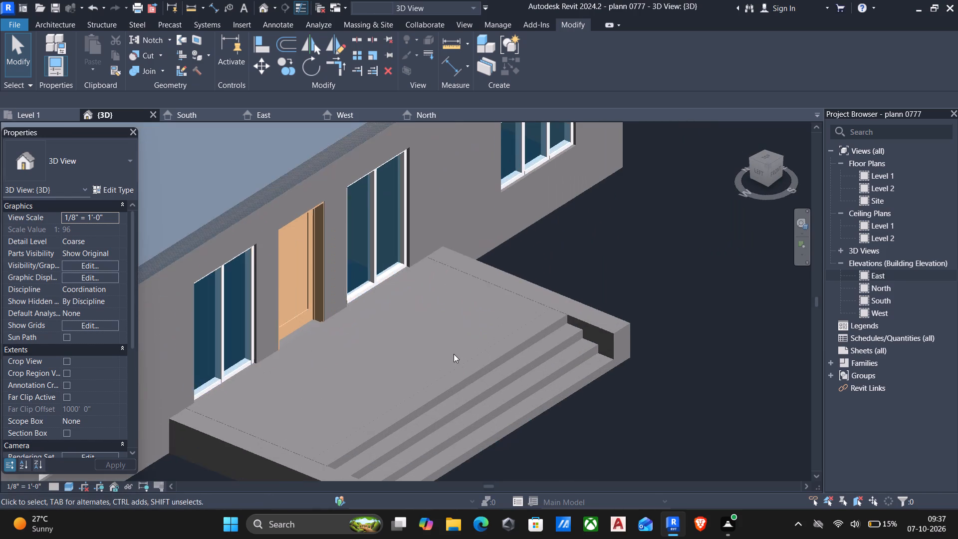
pyautogui.scroll(-3, 451, 389)
pyautogui.moveTo(451, 389); pyautogui.dragTo(313, 335, button='middle')
pyautogui.scroll(-2, 354, 424)
pyautogui.moveTo(455, 446); pyautogui.dragTo(238, 397)
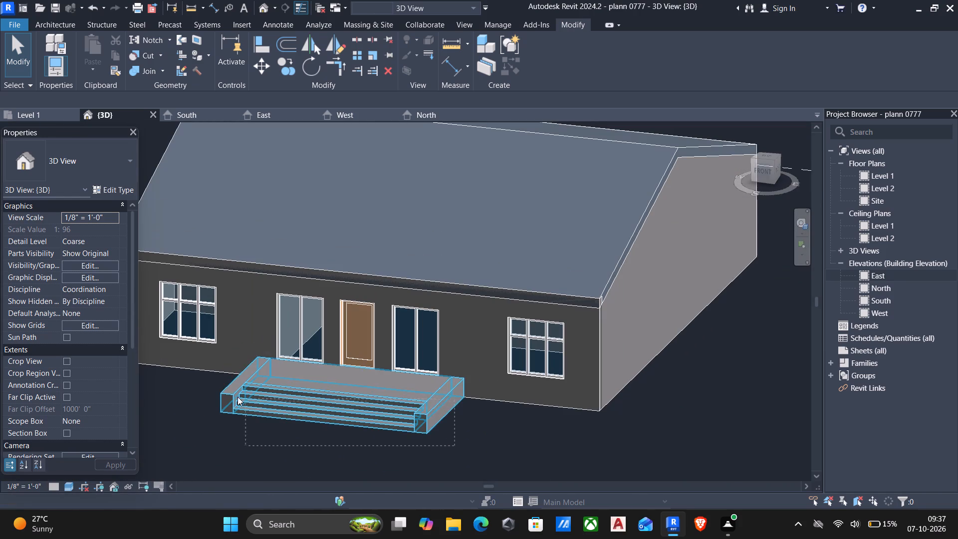
pyautogui.moveTo(238, 397); pyautogui.dragTo(227, 395)
pyautogui.press('Escape')
pyautogui.scroll(-3, 301, 428)
pyautogui.moveTo(304, 429); pyautogui.dragTo(334, 414, button='middle')
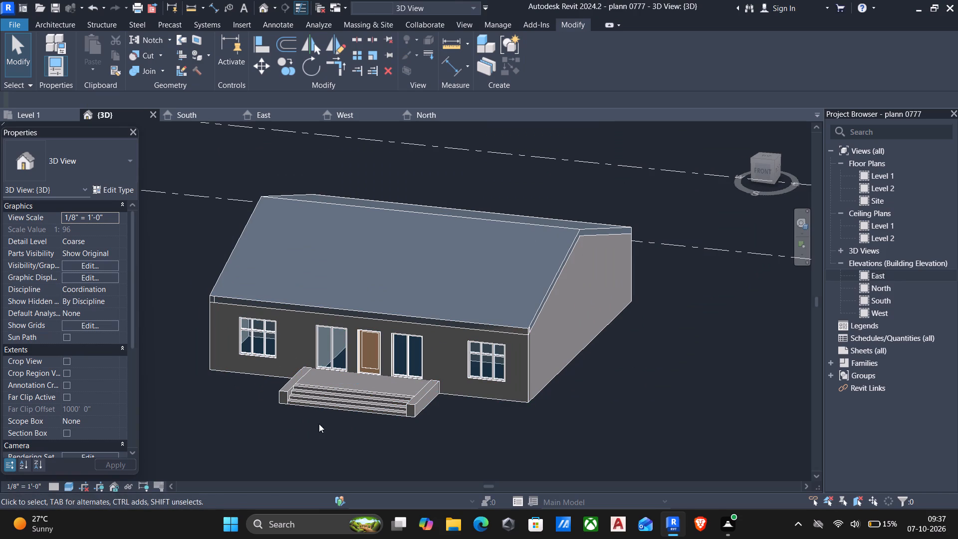
# Open the porch's generic model for in-place editing.
pyautogui.click(325, 406)
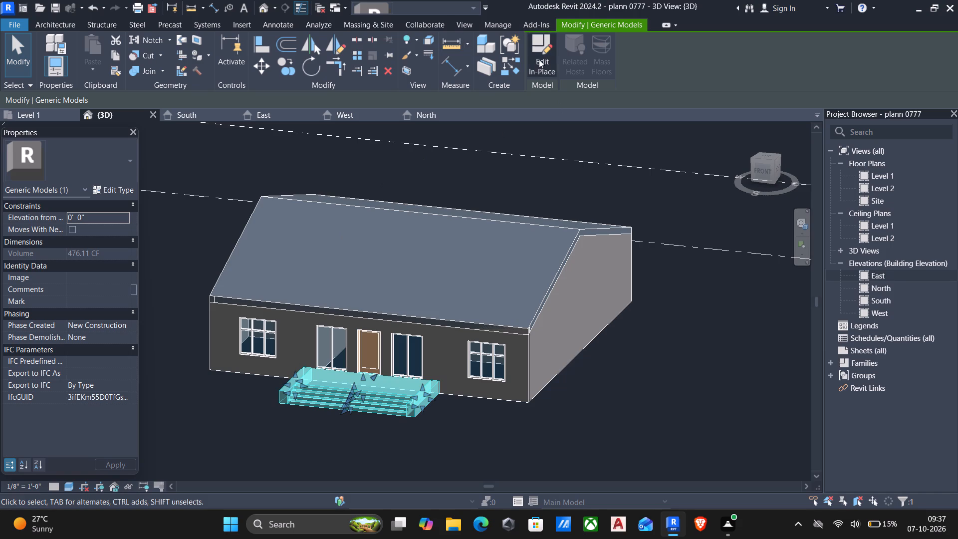
pyautogui.click(539, 59)
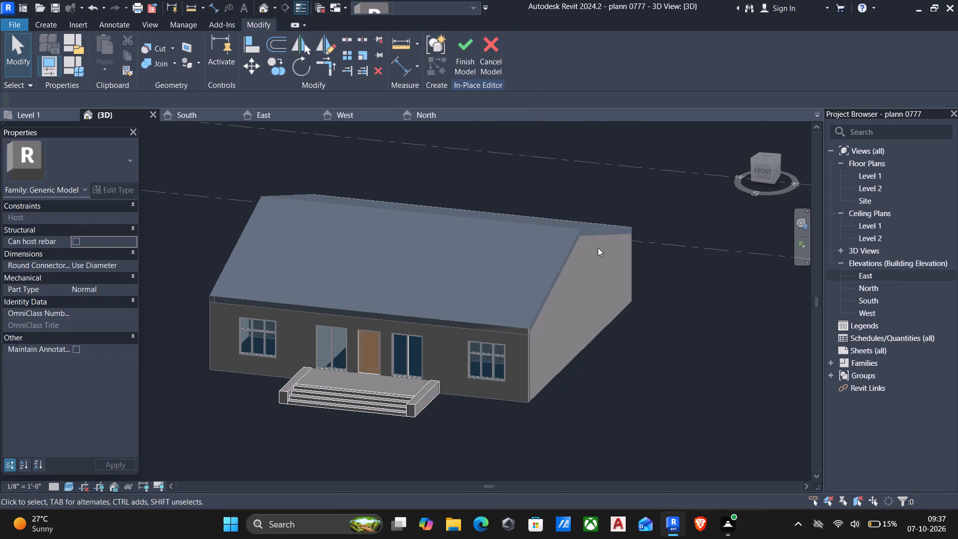
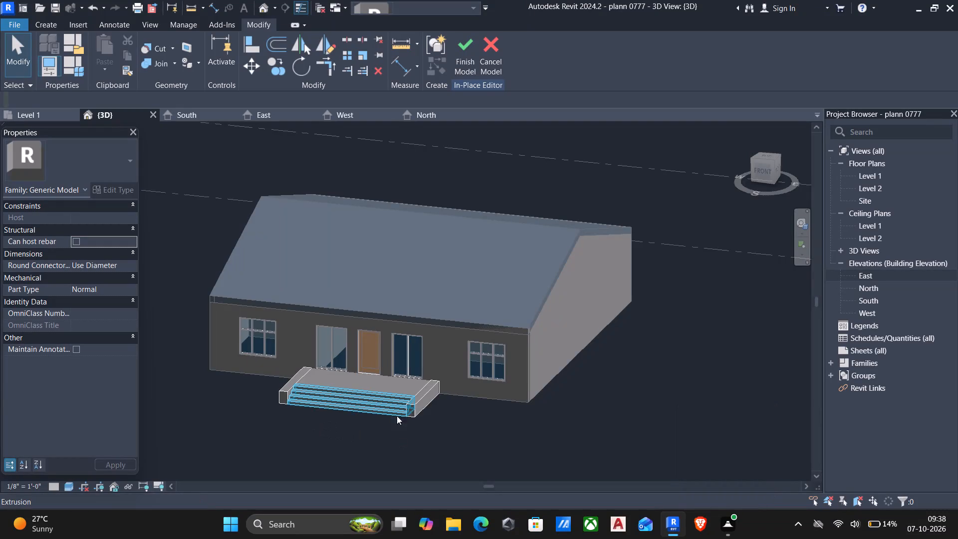
# Start a new extrusion in the in-place model and pick the house's front wall face as its work plane.
pyautogui.keyDown('shift'); pyautogui.moveTo(557, 405); pyautogui.dragTo(593, 386, button='middle'); pyautogui.keyUp('shift')
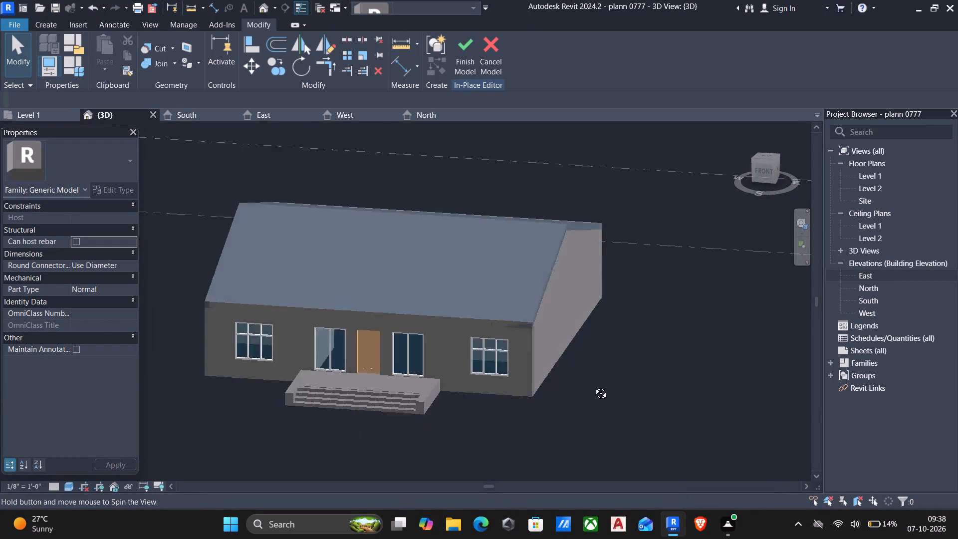
pyautogui.keyDown('shift'); pyautogui.moveTo(593, 386); pyautogui.dragTo(621, 375, button='middle'); pyautogui.keyUp('shift')
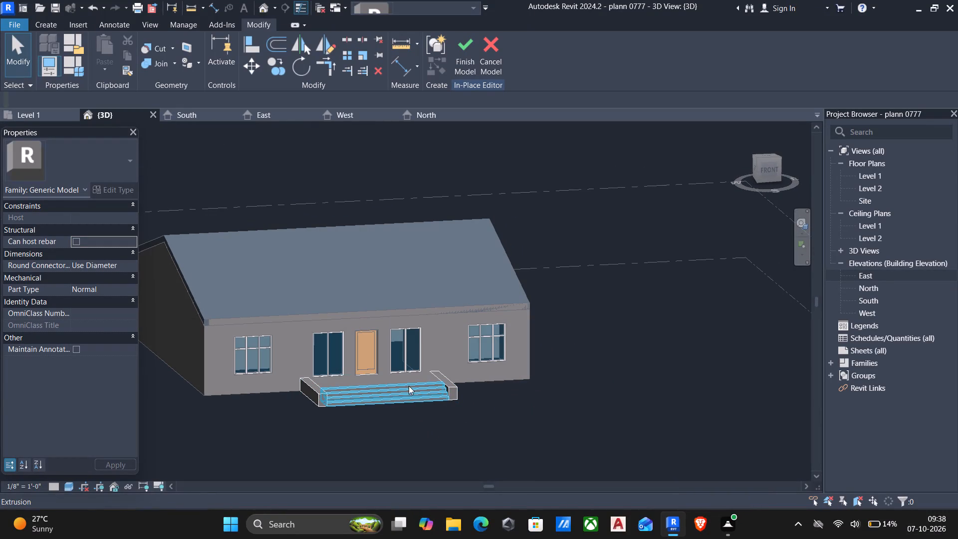
pyautogui.click(47, 33)
pyautogui.click(46, 22)
pyautogui.click(110, 42)
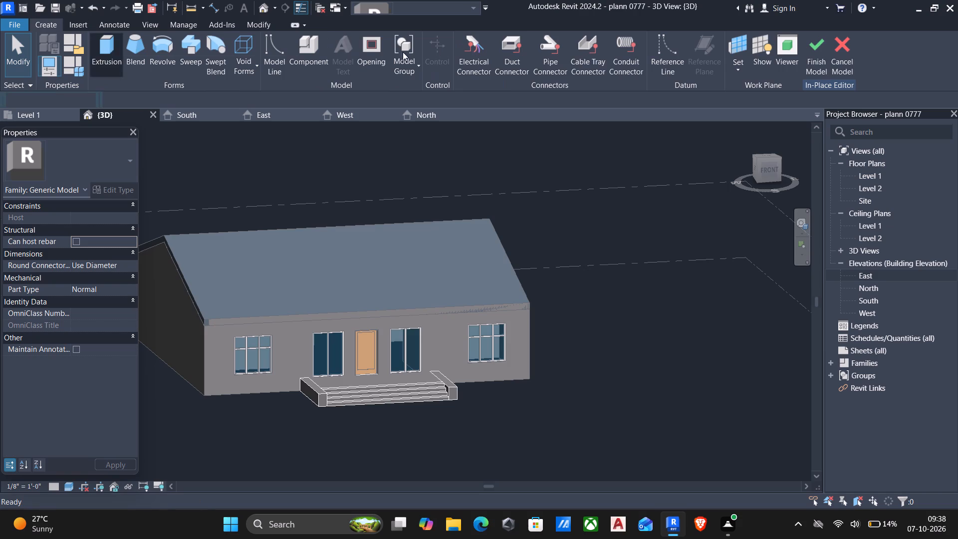
pyautogui.click(596, 71)
pyautogui.click(580, 66)
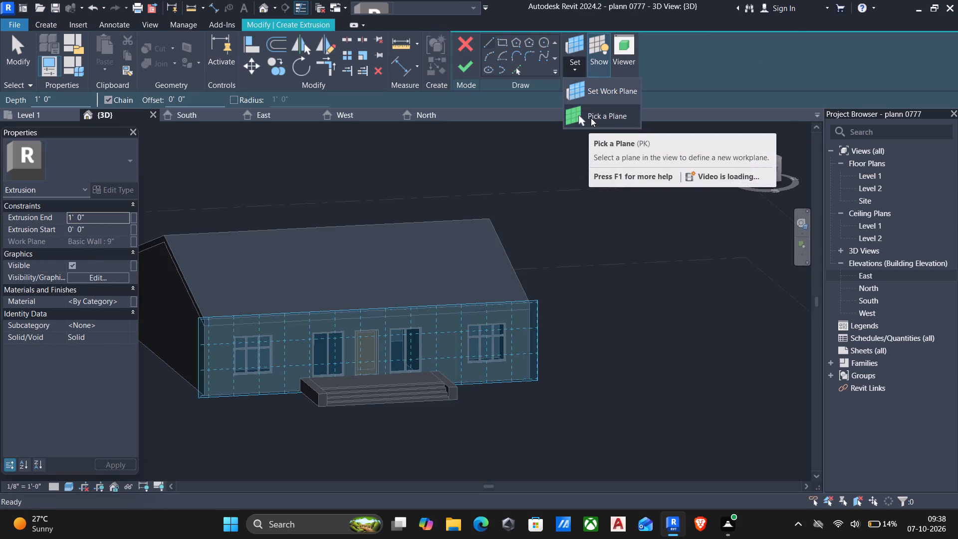
pyautogui.click(591, 118)
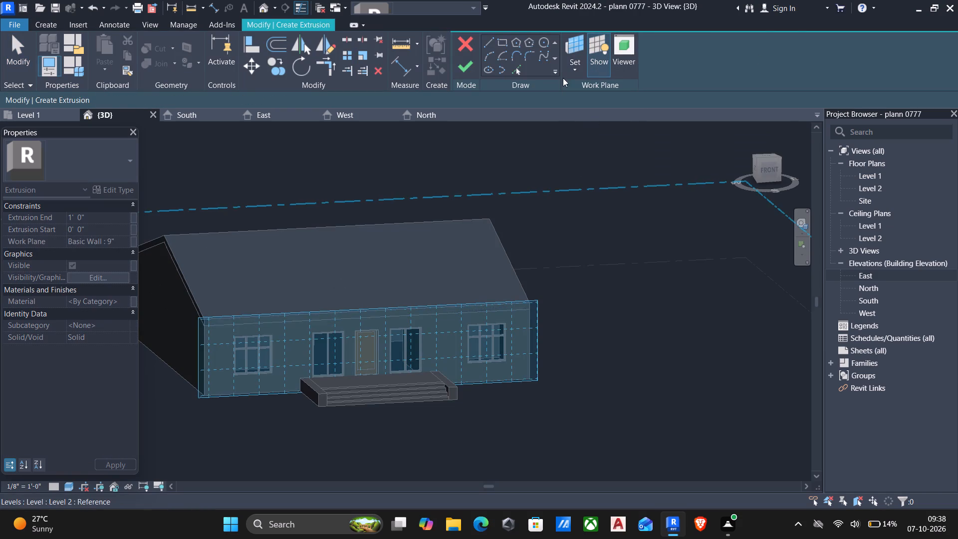
pyautogui.click(589, 55)
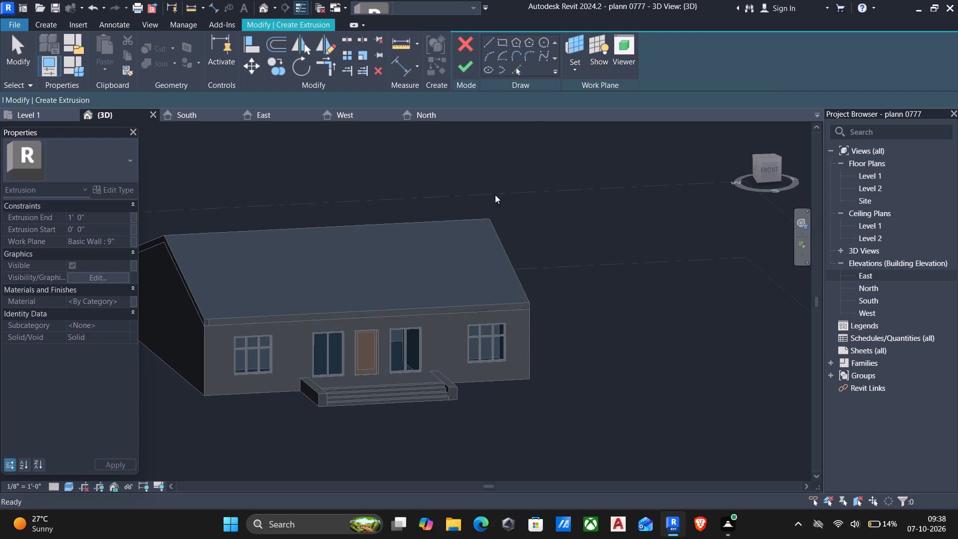
pyautogui.scroll(4, 205, 347)
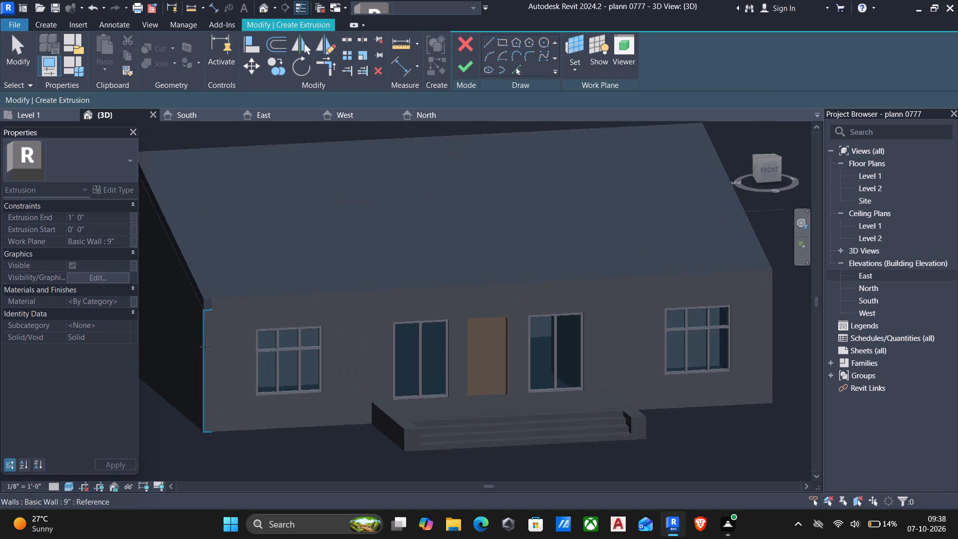
pyautogui.click(234, 434)
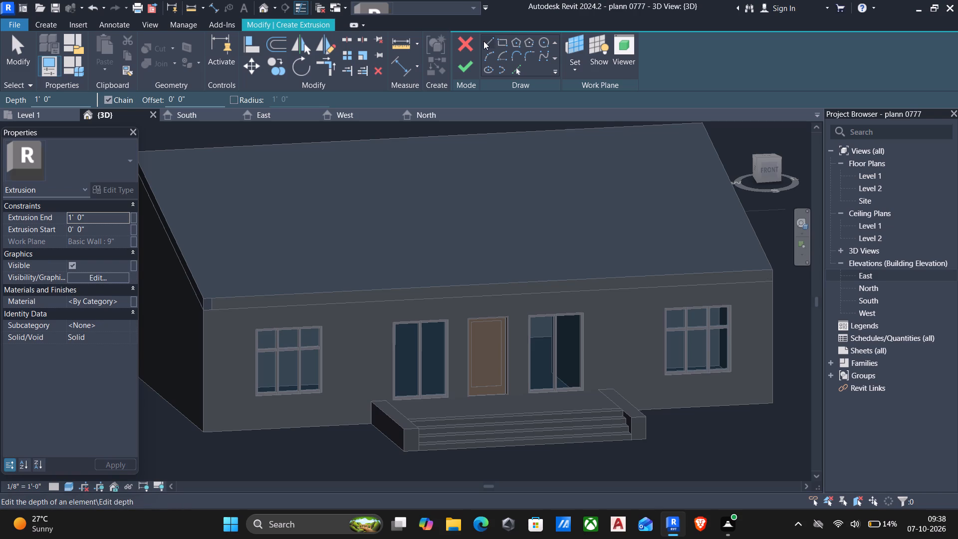
# Sketch a rectangle about 8'-5" by 10" from the upper outer corner of the westernmost front window, extending east above it.
pyautogui.click(501, 41)
pyautogui.scroll(2, 309, 304)
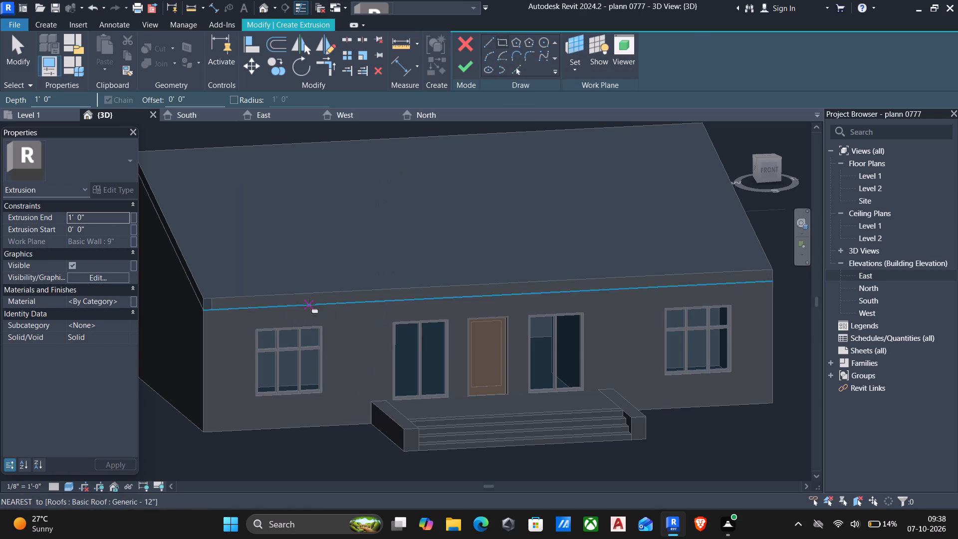
pyautogui.scroll(2, 309, 304)
pyautogui.scroll(-1, 210, 344)
pyautogui.moveTo(210, 345); pyautogui.dragTo(324, 290, button='middle')
pyautogui.scroll(-1, 324, 290)
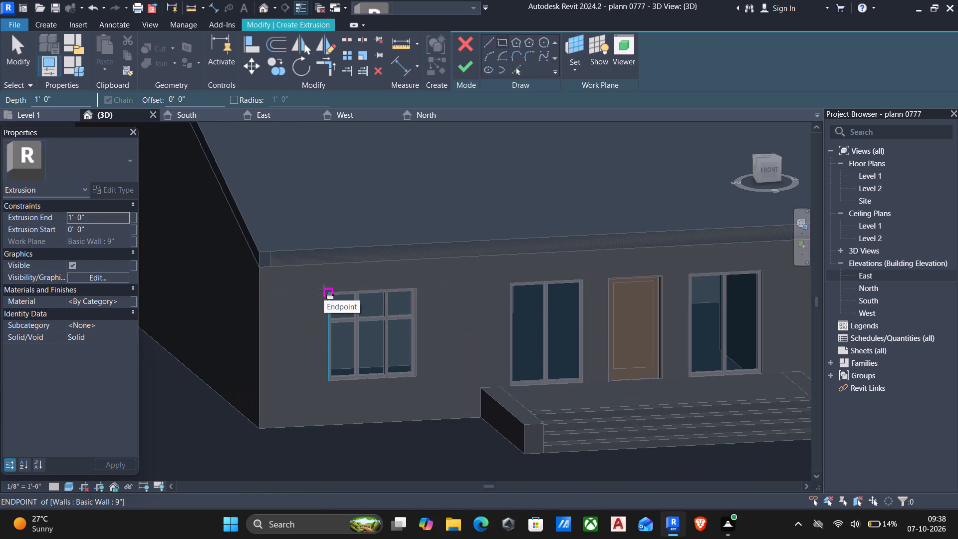
pyautogui.scroll(3, 325, 291)
pyautogui.scroll(-2, 323, 303)
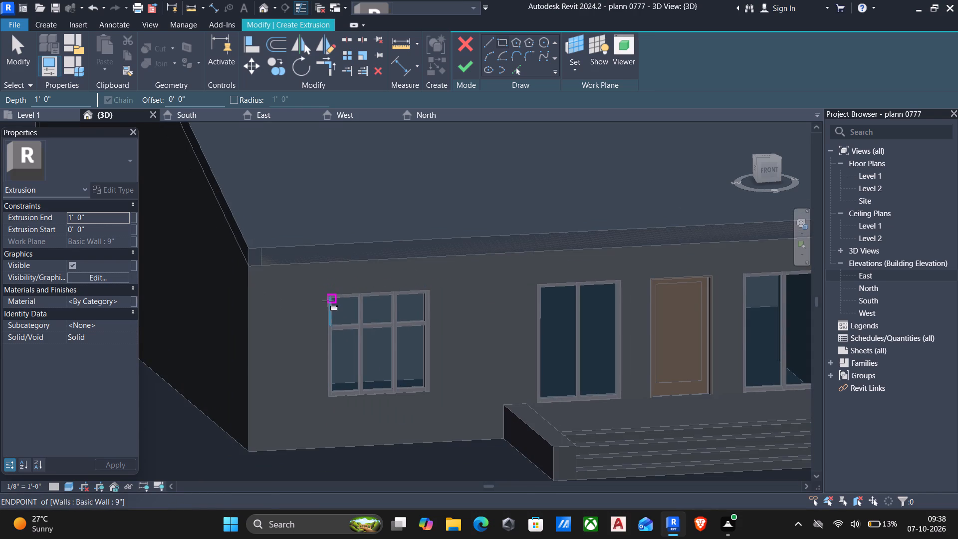
pyautogui.click(329, 296)
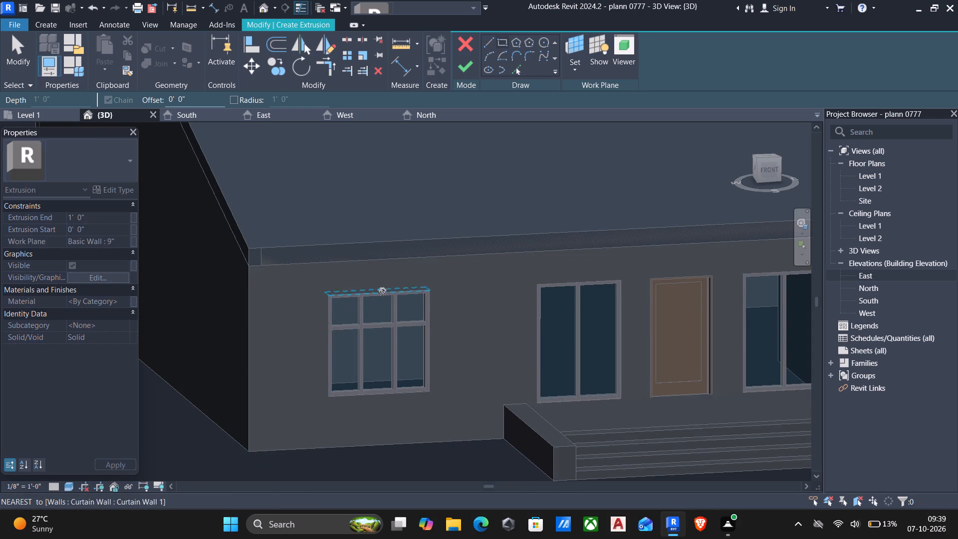
pyautogui.scroll(3, 457, 272)
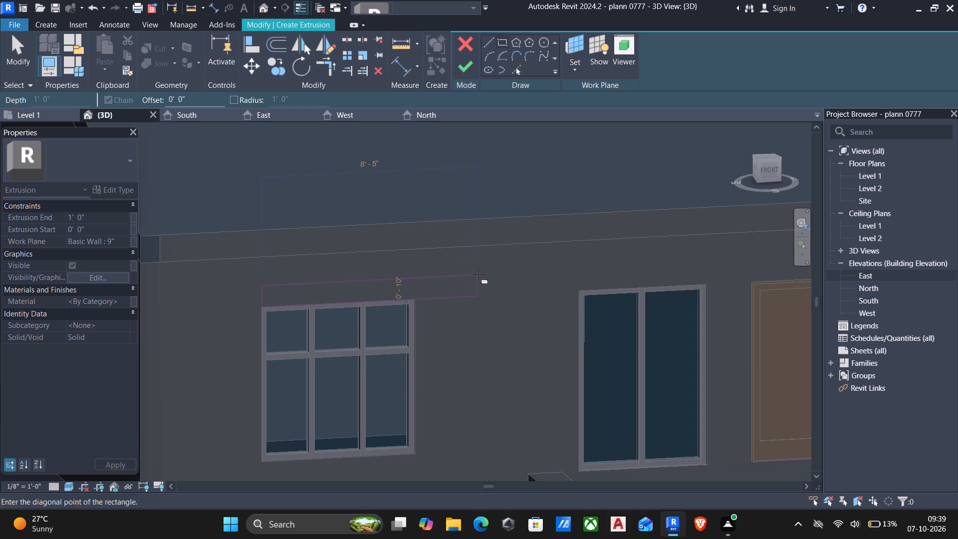
pyautogui.click(477, 274)
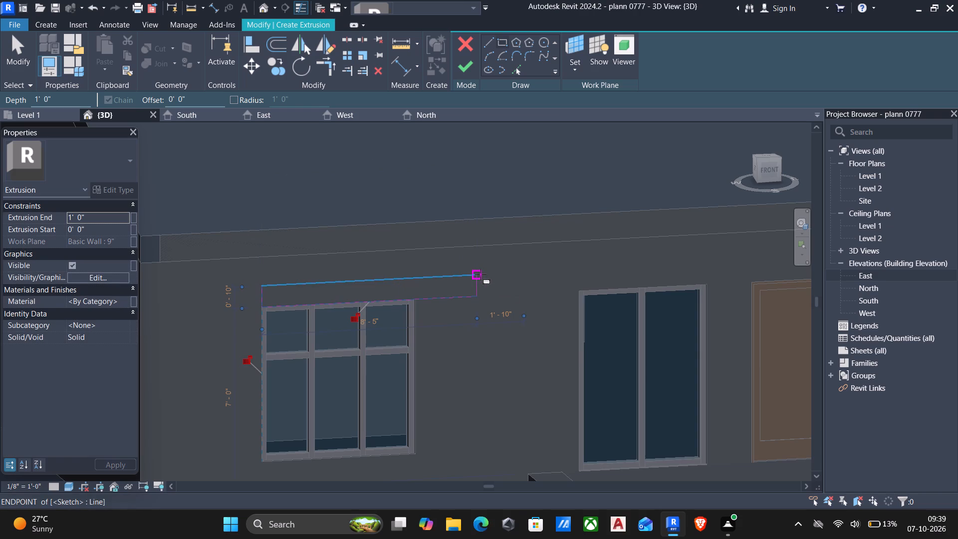
pyautogui.press('Escape')
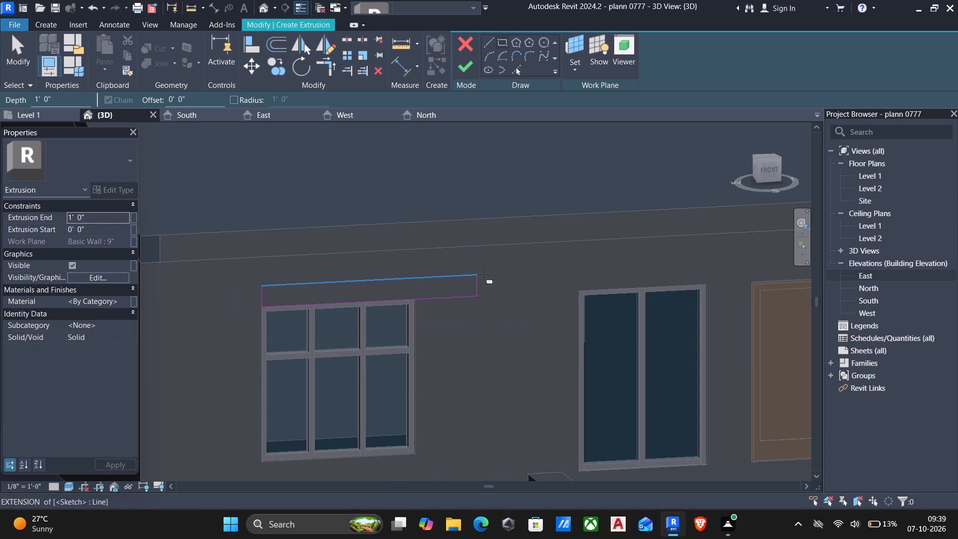
pyautogui.press('Escape')
# Nudge the rectangle's west edge outward past the window until the profile is about 11'-11" long.
pyautogui.scroll(-1, 331, 286)
pyautogui.moveTo(331, 286); pyautogui.dragTo(362, 280, button='middle')
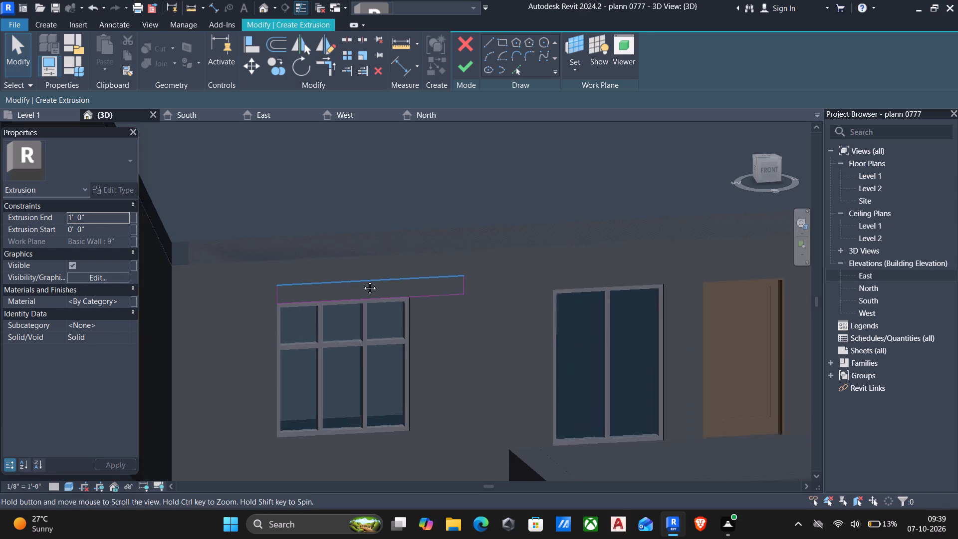
pyautogui.moveTo(362, 280); pyautogui.dragTo(372, 282, button='middle')
pyautogui.click(314, 291)
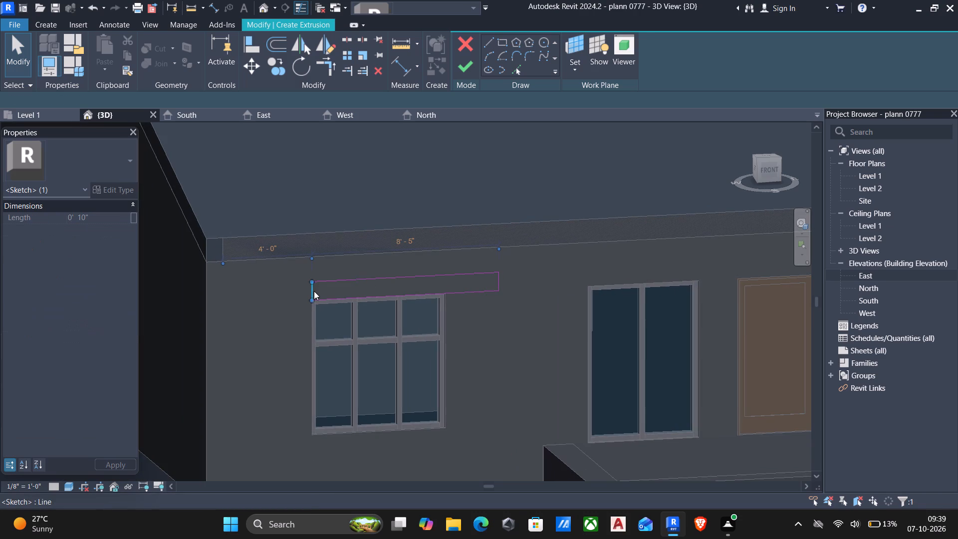
pyautogui.press('Left')
pyautogui.press('Left')
pyautogui.press('Left')
pyautogui.press('Left')
pyautogui.press('Left')
pyautogui.press('Left')
pyautogui.press('Left')
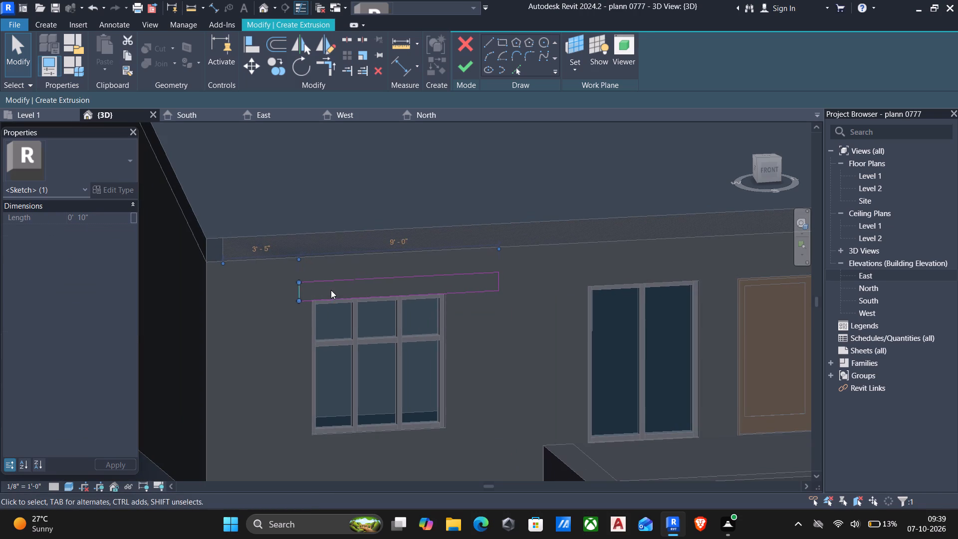
pyautogui.press('Left')
pyautogui.press('Left')
pyautogui.press('Left')
pyautogui.press('Left')
pyautogui.press('Left')
pyautogui.press('Left')
pyautogui.press('Left')
pyautogui.press('Left')
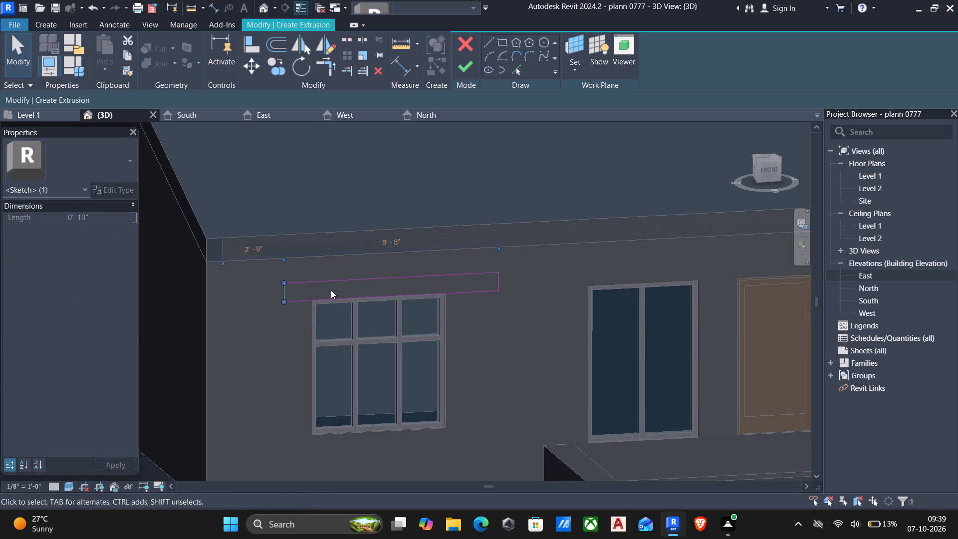
pyautogui.press('Left')
pyautogui.press('Left')
pyautogui.press('Left')
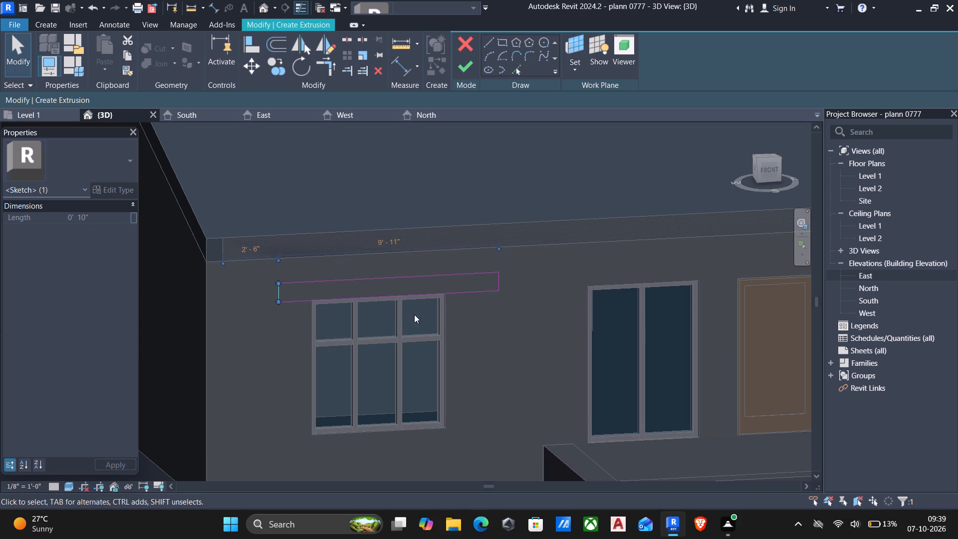
pyautogui.press('Left')
pyautogui.press('Left')
pyautogui.press('Left')
pyautogui.press('Left')
pyautogui.press('Left')
pyautogui.press('Left')
pyautogui.press('Left')
pyautogui.press('Left')
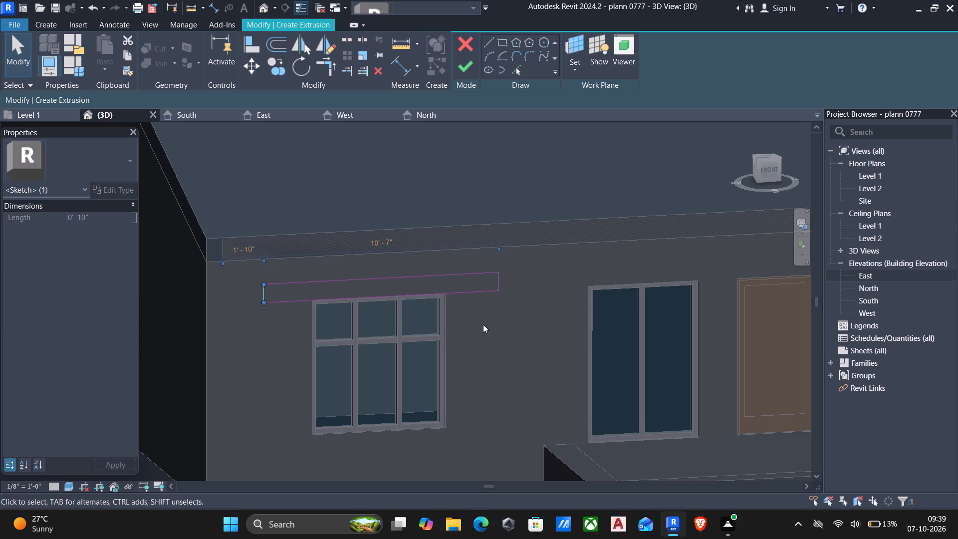
pyautogui.press('Left')
pyautogui.press('Left')
pyautogui.press('Left')
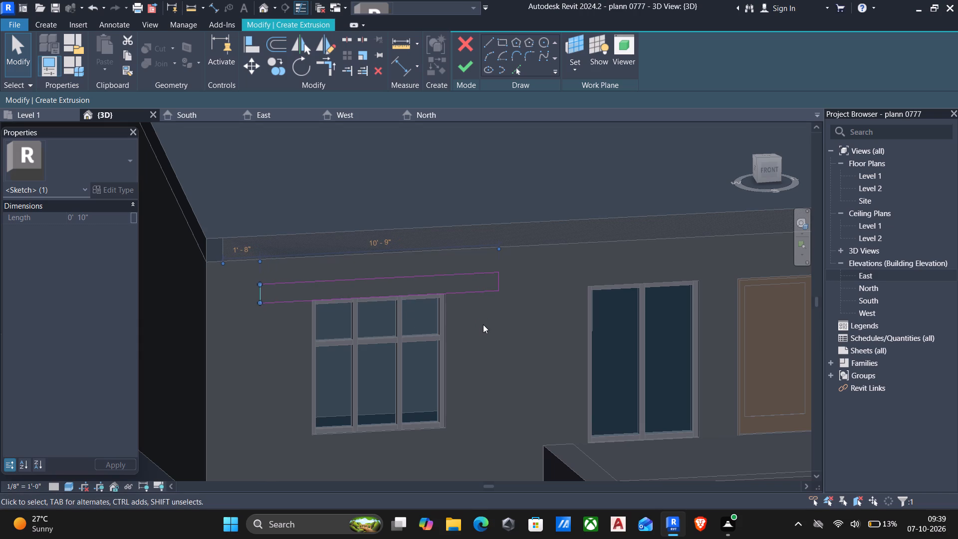
pyautogui.press('Left')
pyautogui.press('Left')
pyautogui.press('Left')
pyautogui.press('Left')
pyautogui.press('Left')
pyautogui.press('Left')
pyautogui.press('Left')
pyautogui.press('Left')
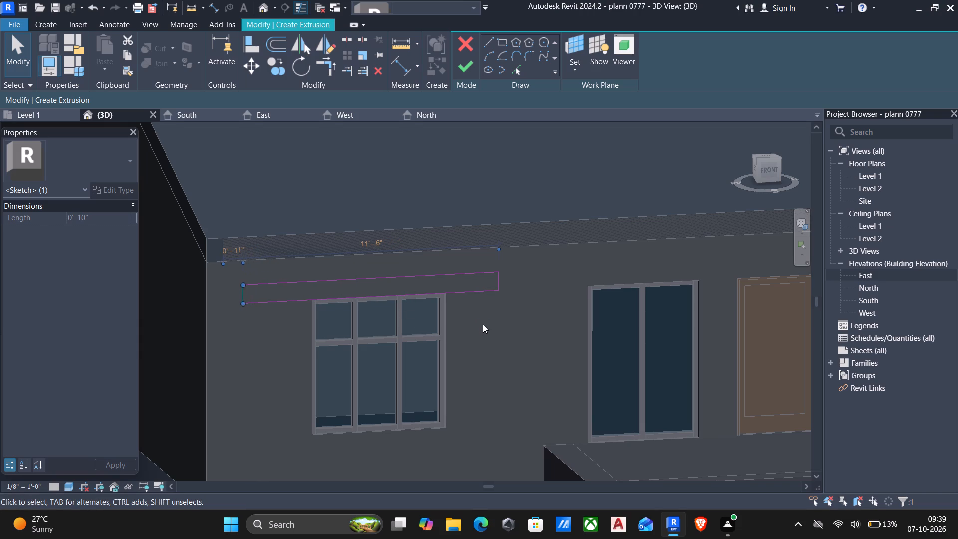
pyautogui.press('Left')
pyautogui.press('Left')
pyautogui.press('Left')
pyautogui.press('Left')
pyautogui.press('Left')
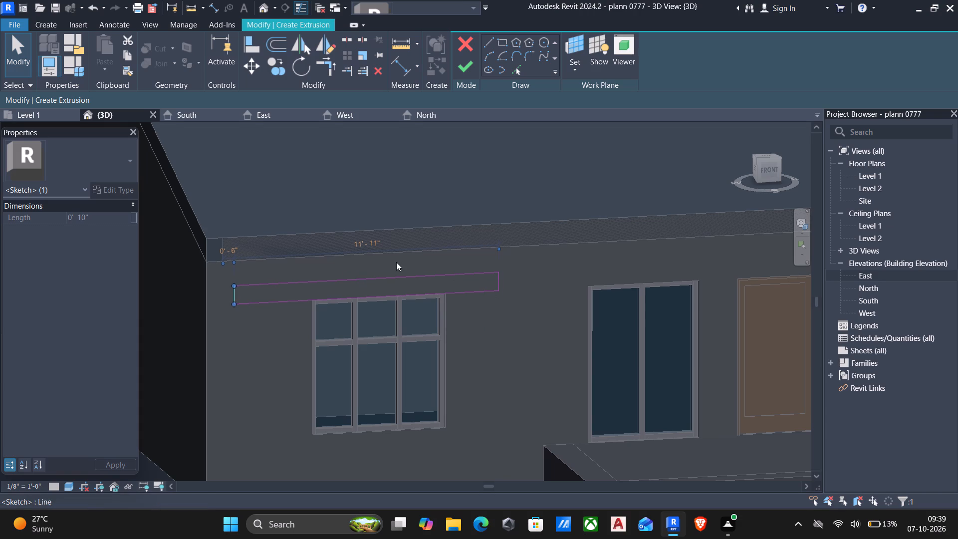
# Finish the sketch above the window as an extrusion 1' deep.
pyautogui.click(380, 279)
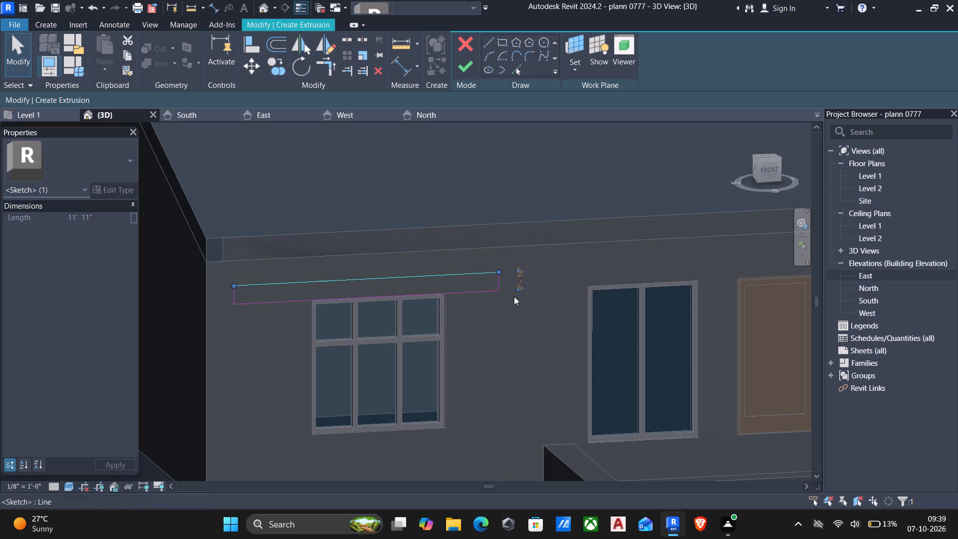
pyautogui.click(521, 278)
pyautogui.scroll(4, 521, 278)
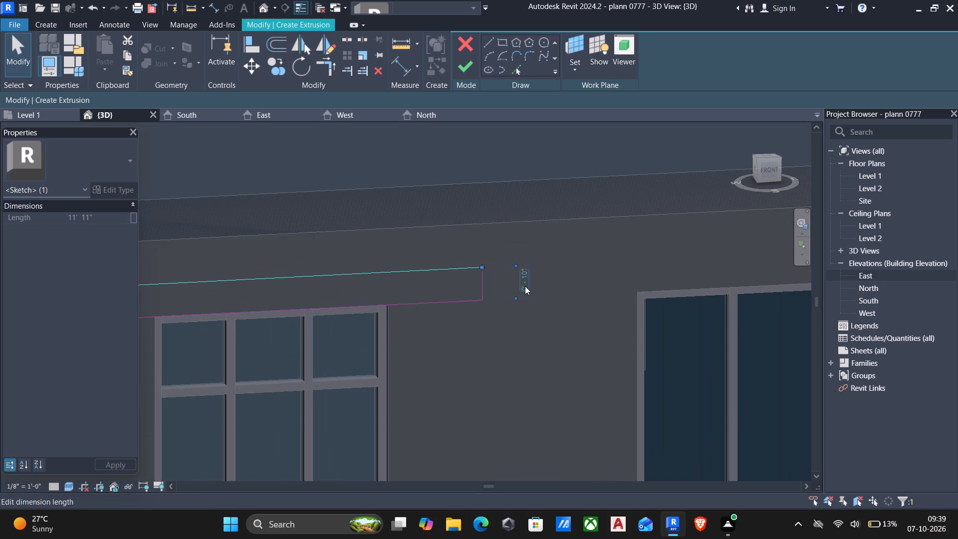
pyautogui.scroll(-5, 525, 286)
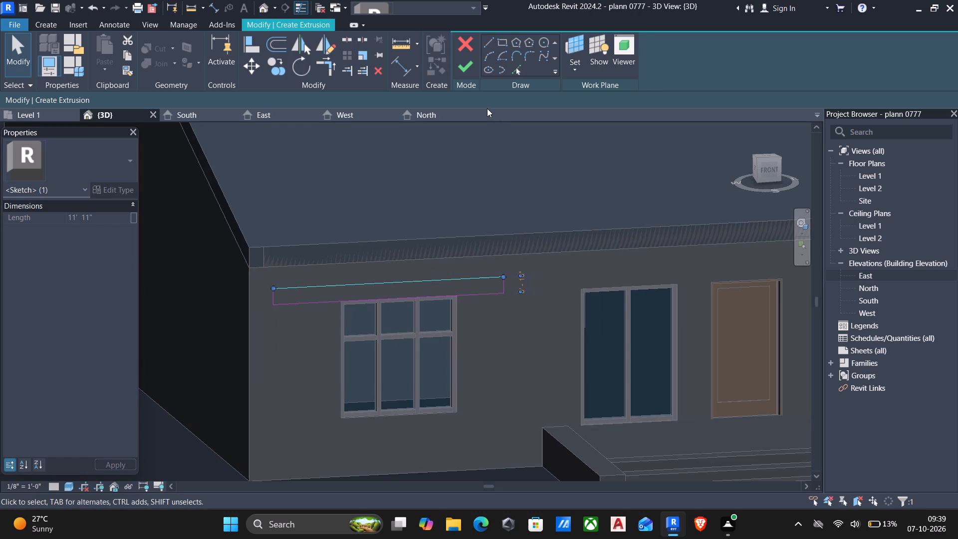
pyautogui.click(468, 67)
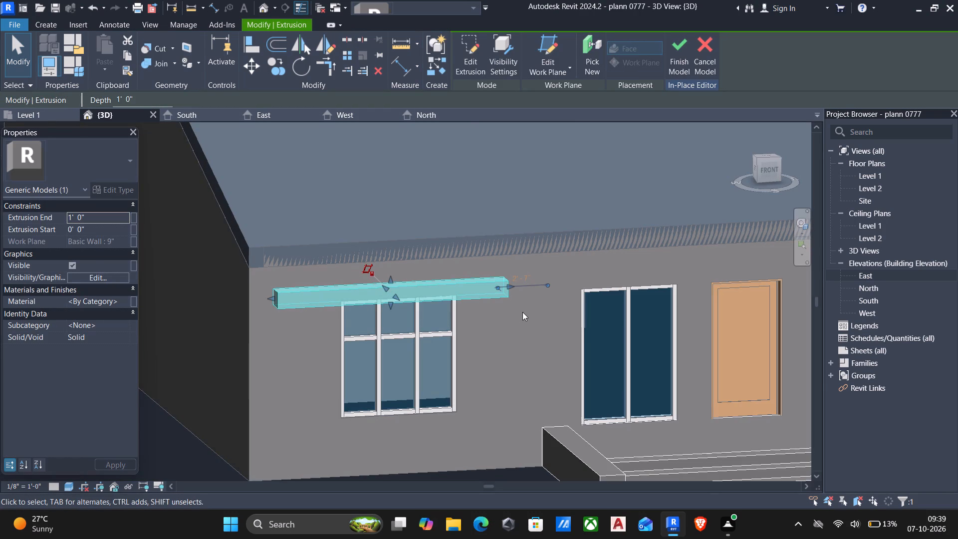
pyautogui.press('Escape')
# Reopen the sketch of the extrusion above the window and set the profile's height to 6".
pyautogui.scroll(-4, 500, 320)
pyautogui.moveTo(501, 321); pyautogui.dragTo(469, 280, button='middle')
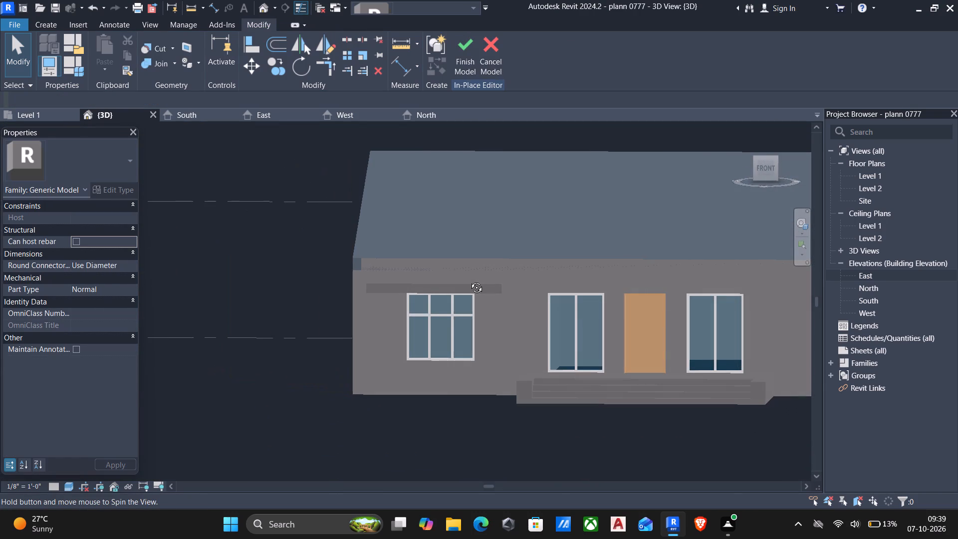
pyautogui.moveTo(469, 280); pyautogui.dragTo(474, 279, button='middle')
pyautogui.click(472, 284)
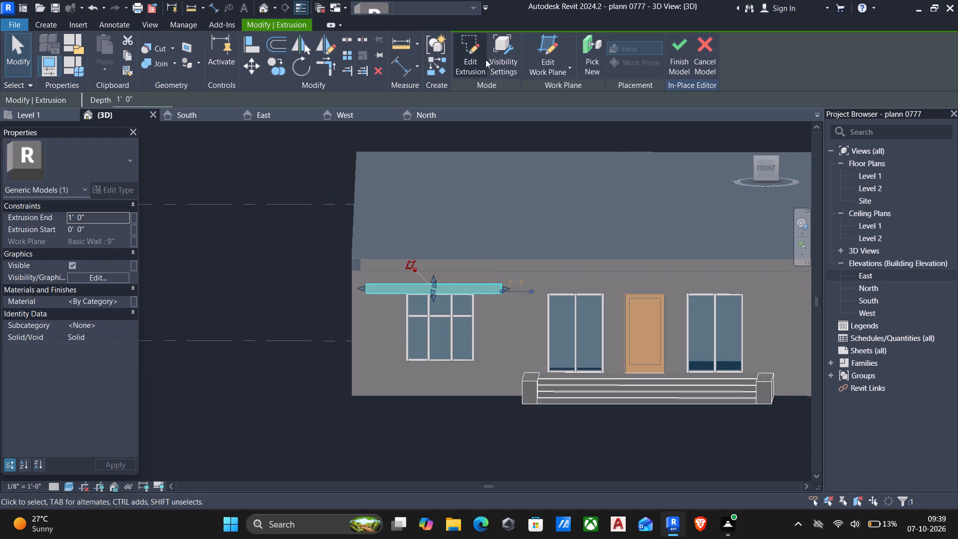
pyautogui.click(470, 61)
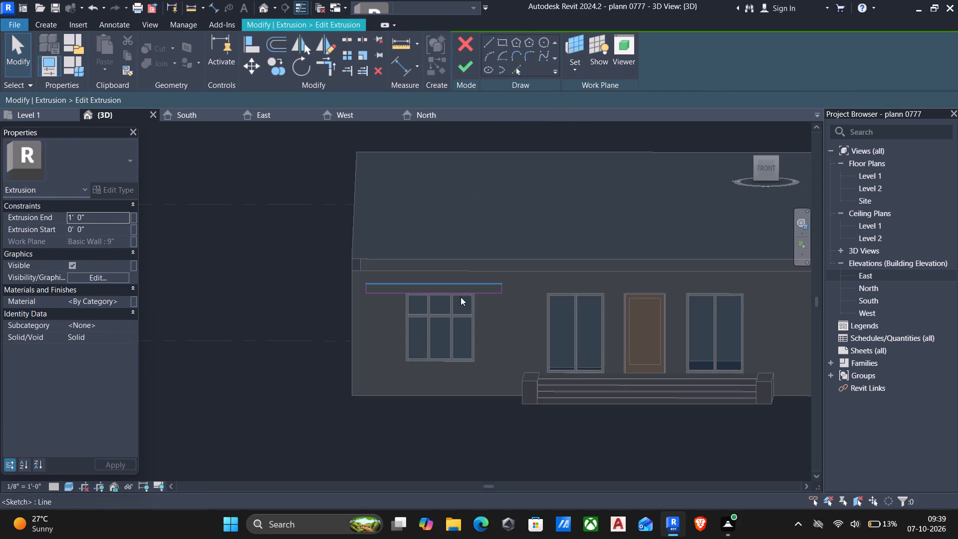
pyautogui.scroll(5, 464, 290)
pyautogui.click(454, 280)
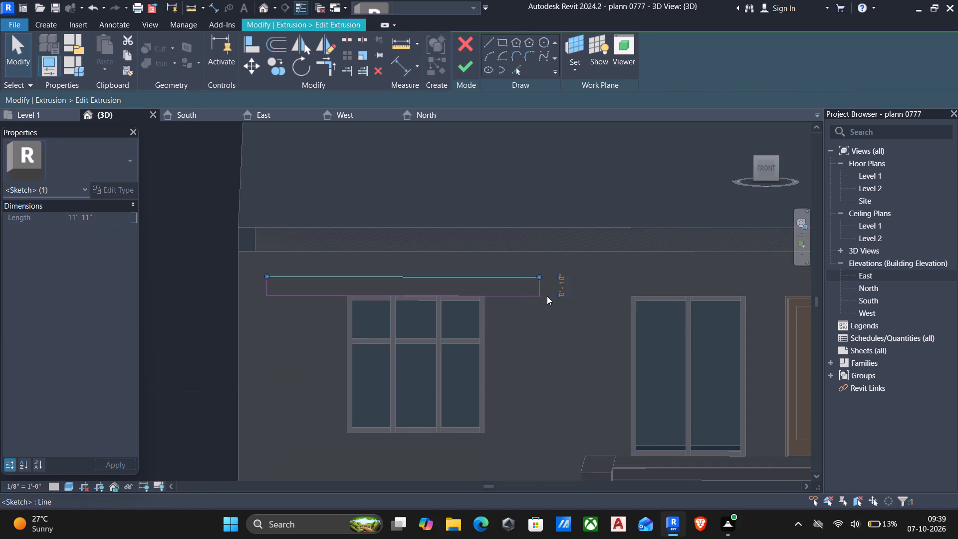
pyautogui.click(563, 284)
pyautogui.click(560, 287)
pyautogui.write('6"')
pyautogui.press('Return')
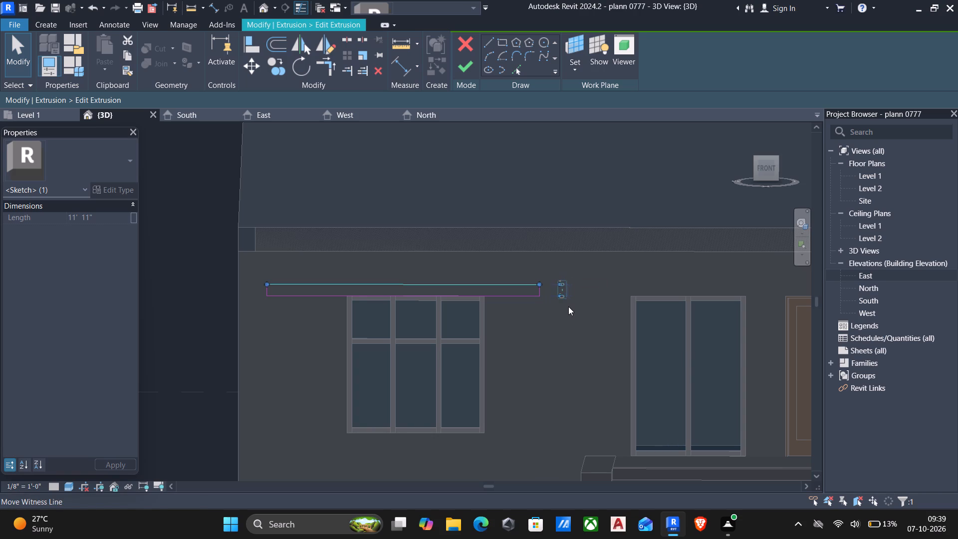
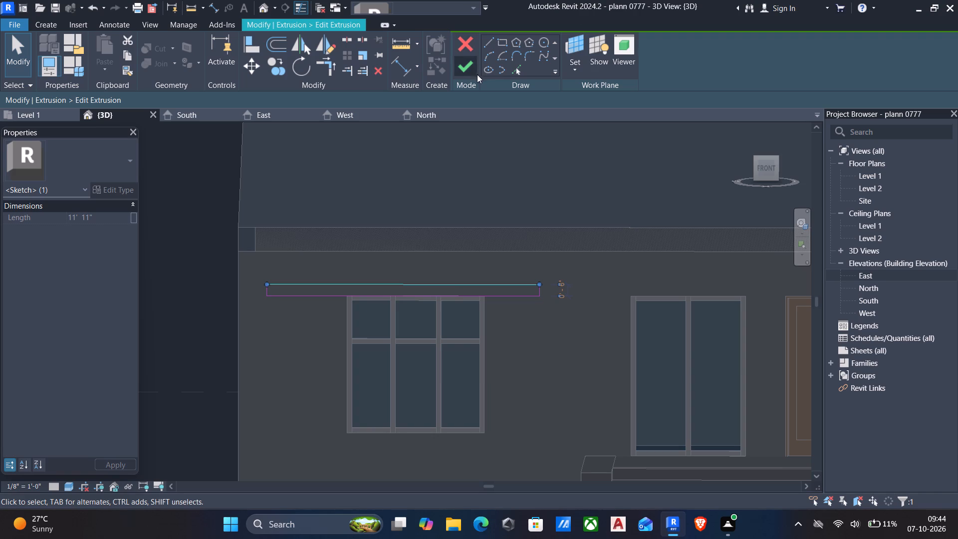
# Finish the edited sketch of the extrusion above the westernmost front window.
pyautogui.scroll(-5, 589, 160)
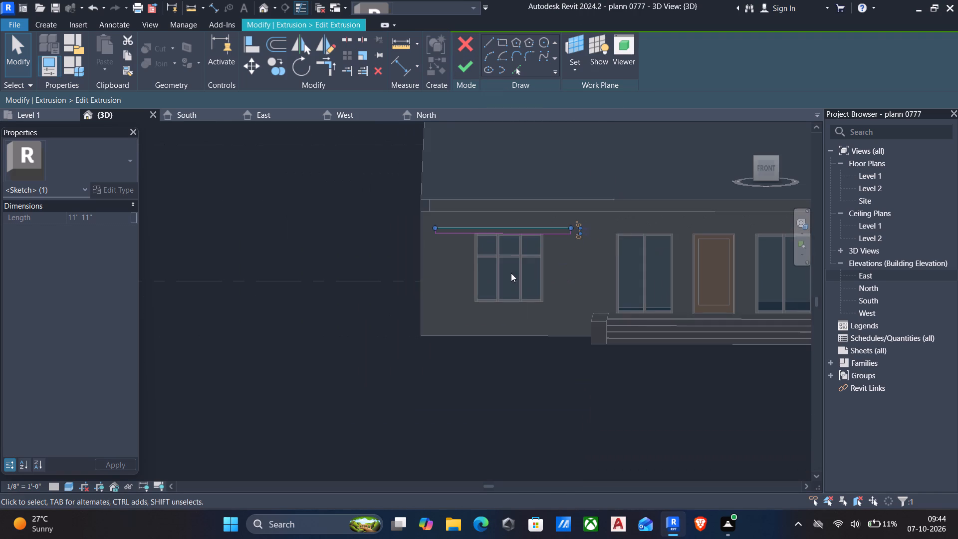
pyautogui.moveTo(592, 284); pyautogui.dragTo(463, 308, button='middle')
pyautogui.scroll(-1, 590, 284)
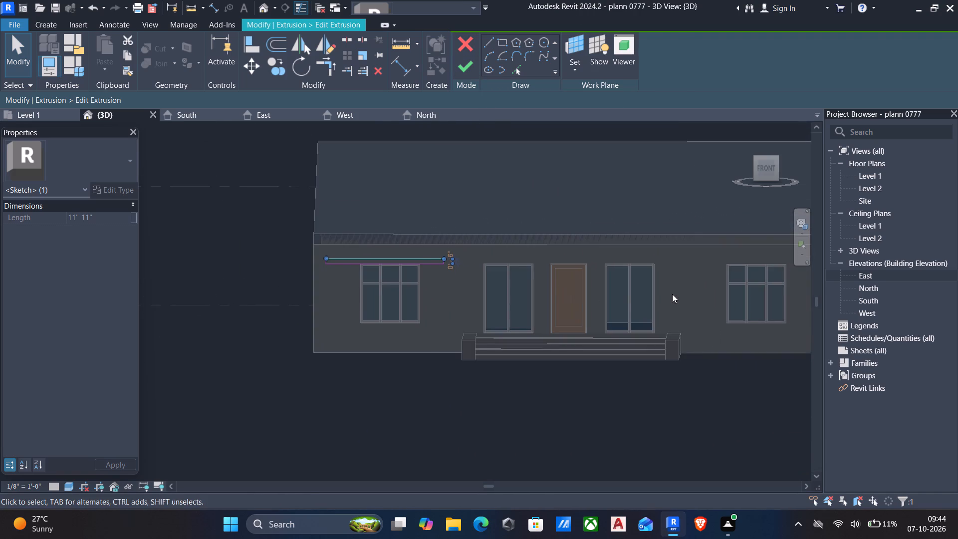
pyautogui.moveTo(671, 294); pyautogui.dragTo(529, 289, button='middle')
pyautogui.scroll(3, 568, 279)
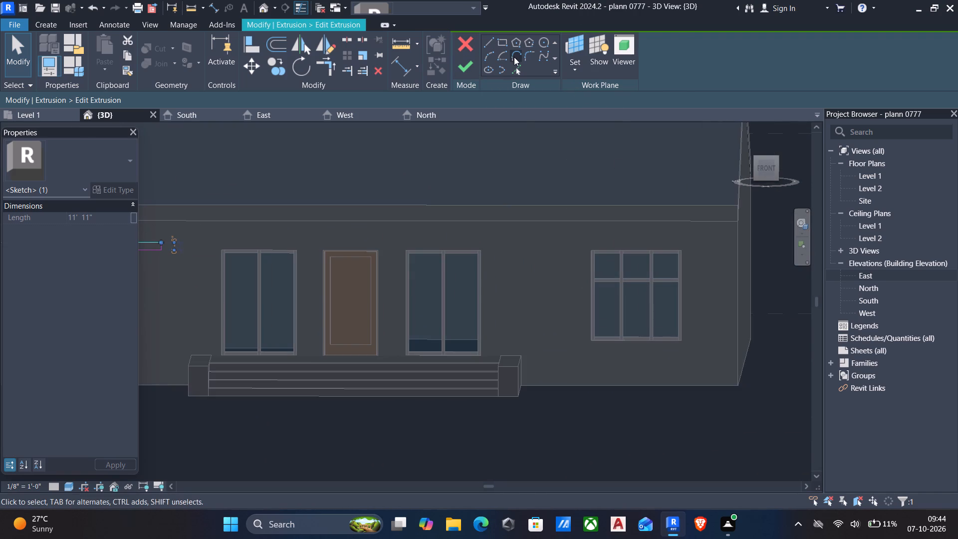
pyautogui.scroll(-2, 499, 196)
pyautogui.click(459, 69)
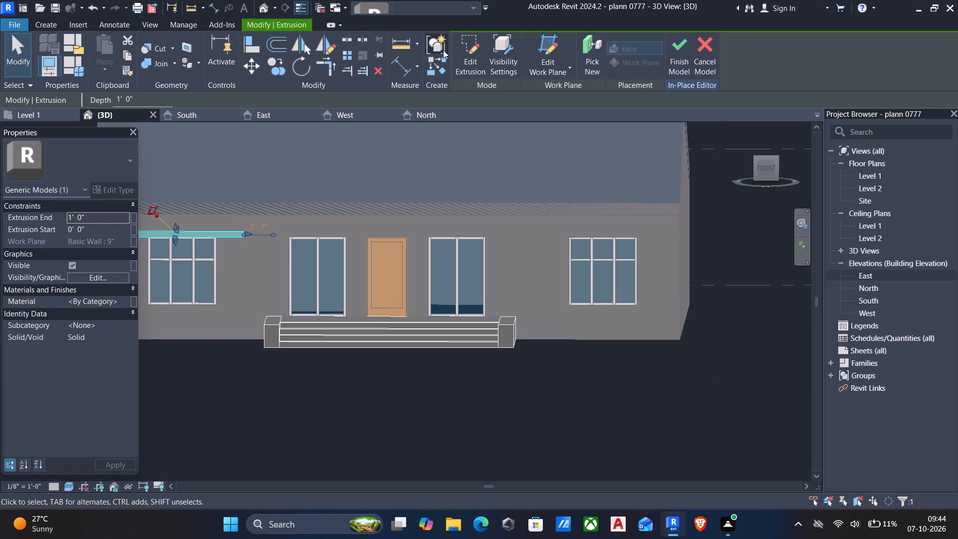
# Start a new extrusion and sketch a rectangle about 11'-3" by 7 5/8" from the easternmost front window's upper outer corner, extending west.
pyautogui.click(45, 26)
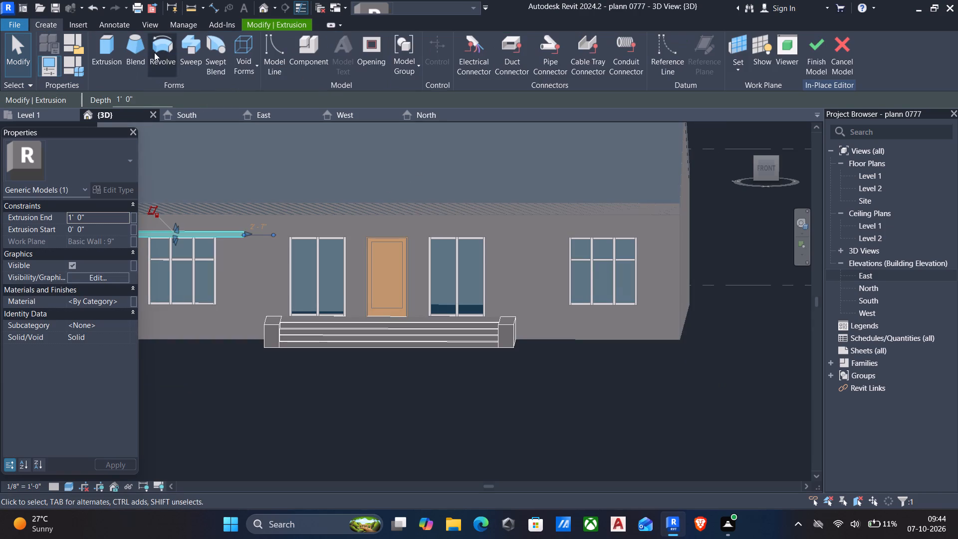
pyautogui.click(101, 42)
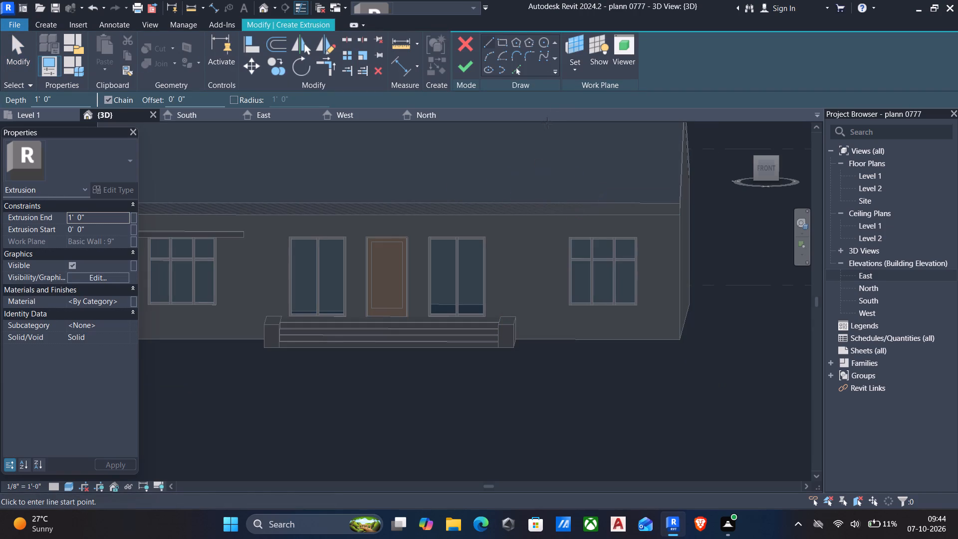
pyautogui.click(570, 69)
pyautogui.click(608, 118)
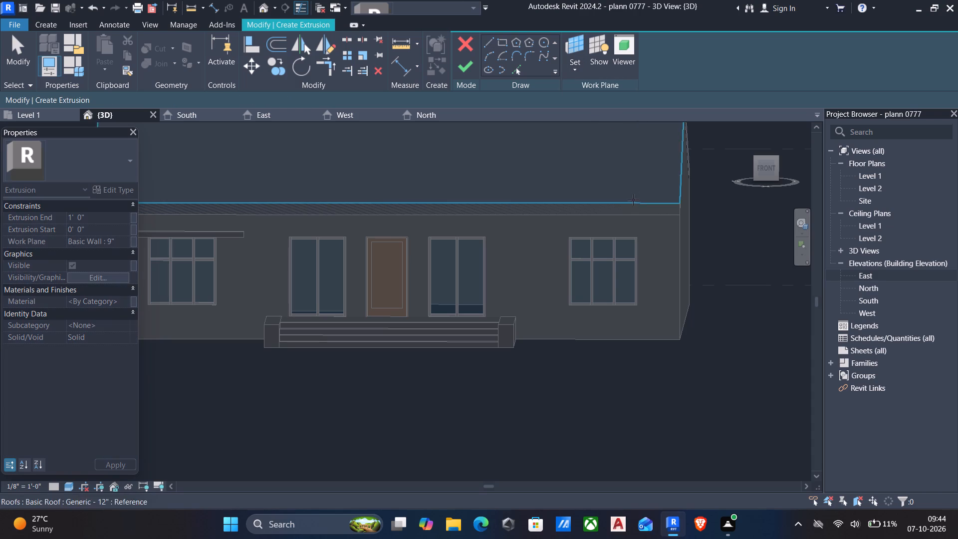
pyautogui.scroll(3, 653, 239)
pyautogui.click(695, 246)
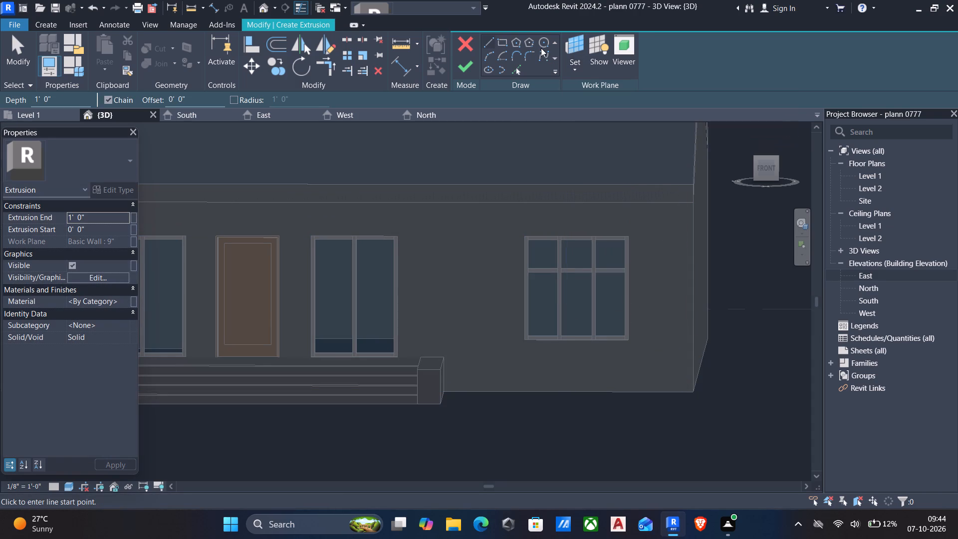
pyautogui.click(502, 44)
pyautogui.scroll(4, 591, 192)
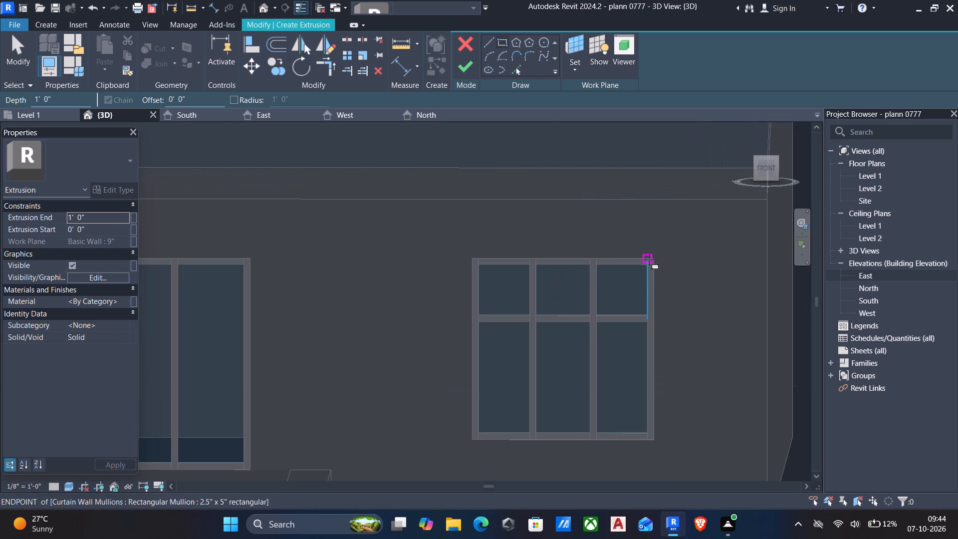
pyautogui.click(653, 260)
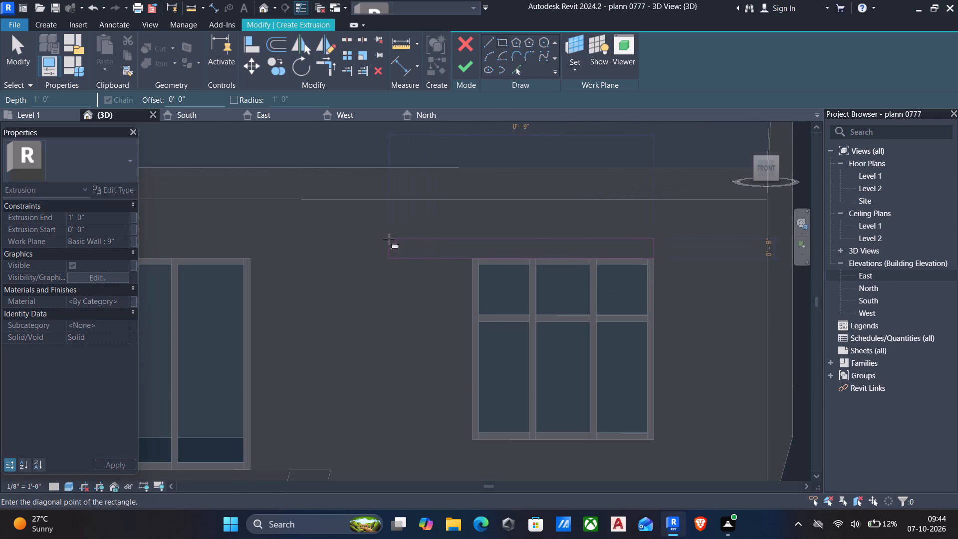
pyautogui.click(310, 239)
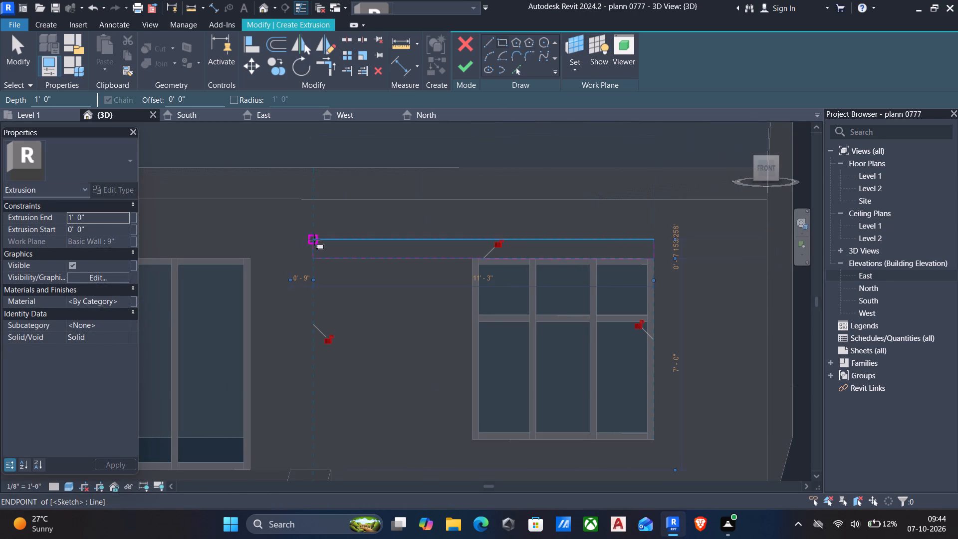
pyautogui.press('Escape')
pyautogui.press('Escape')
# Set the height of the rectangle above the easternmost front window to 6".
pyautogui.click(535, 241)
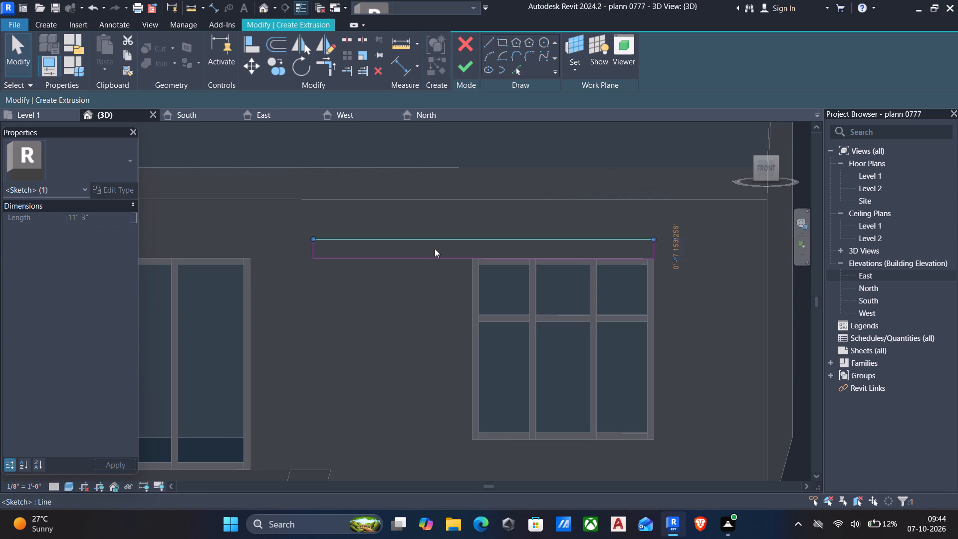
pyautogui.click(675, 247)
pyautogui.click(676, 248)
pyautogui.scroll(5, 676, 248)
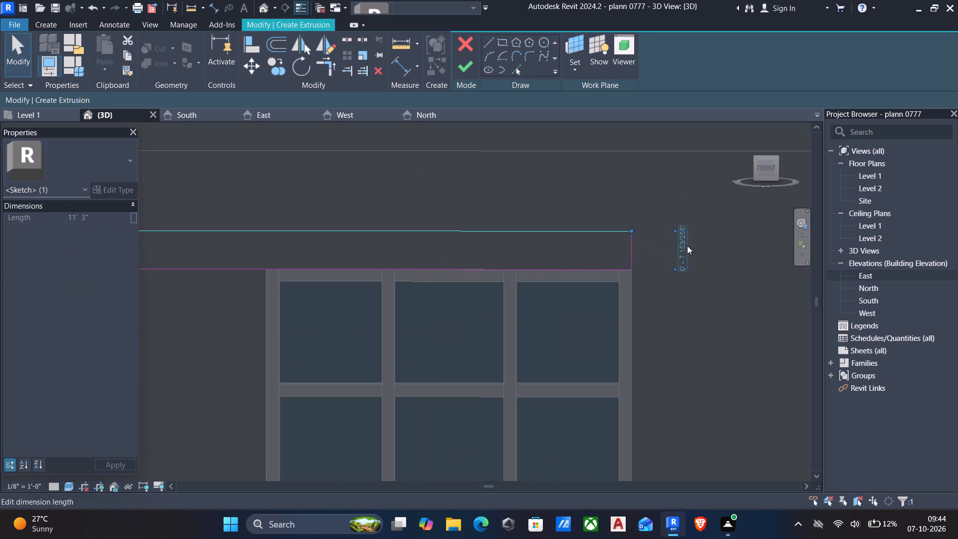
pyautogui.click(682, 250)
pyautogui.press('6')
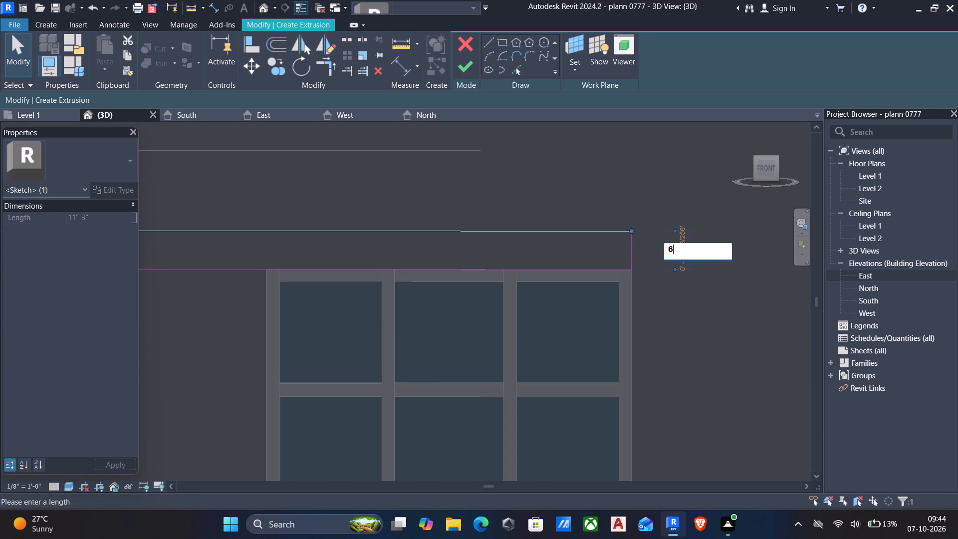
pyautogui.hotkey('shift', '"')
pyautogui.press('Return')
pyautogui.press('Escape')
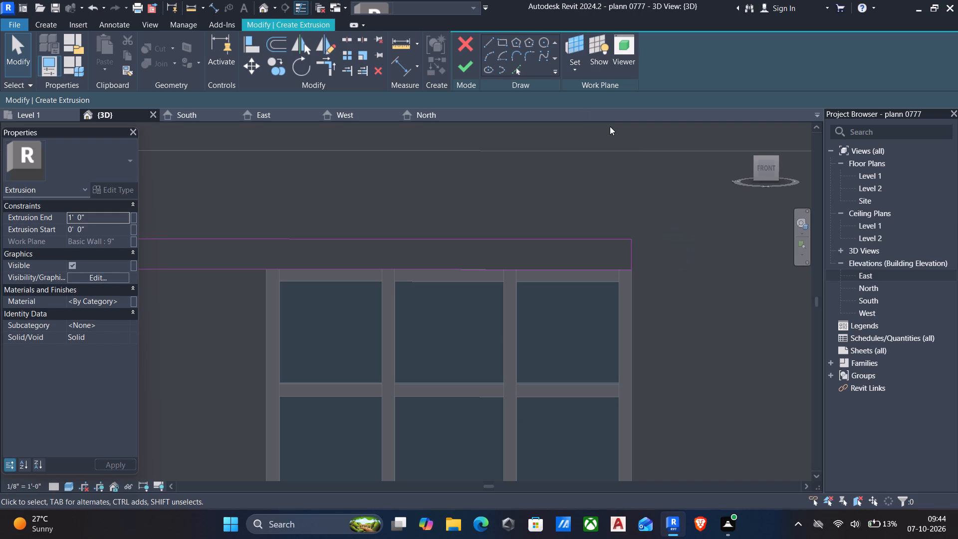
# Finish the sketch above the easternmost window as an extrusion 1' deep and complete the in-place model without saving the project.
pyautogui.scroll(-2, 485, 97)
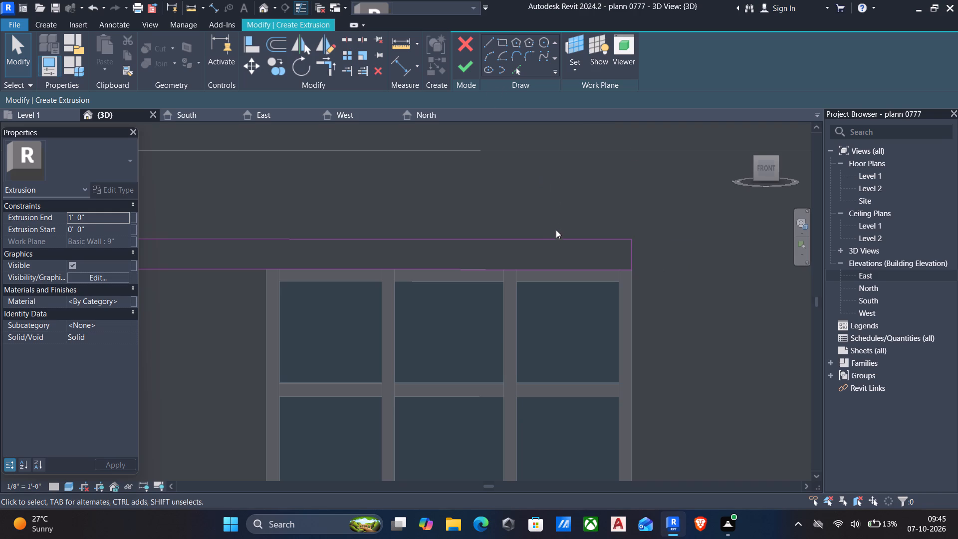
pyautogui.click(553, 235)
pyautogui.click(474, 68)
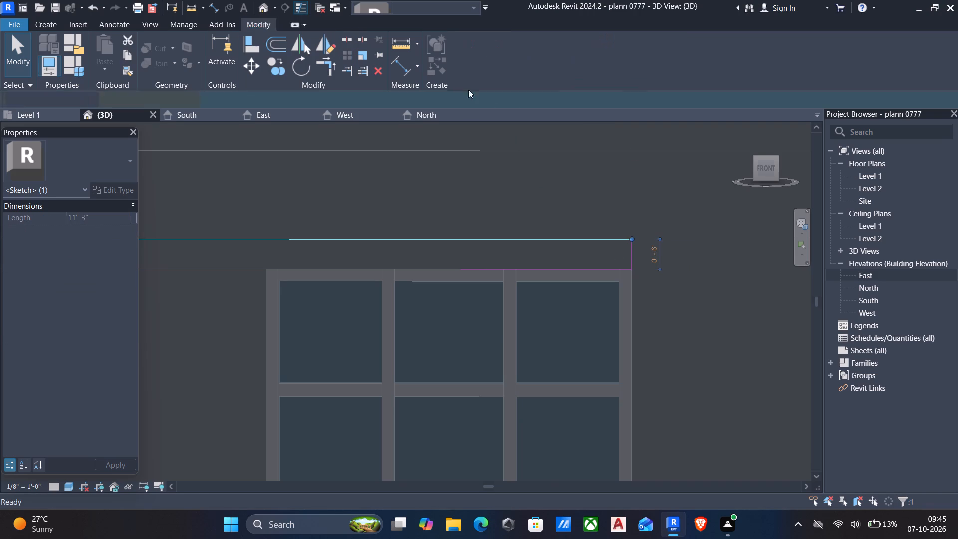
pyautogui.scroll(-4, 469, 122)
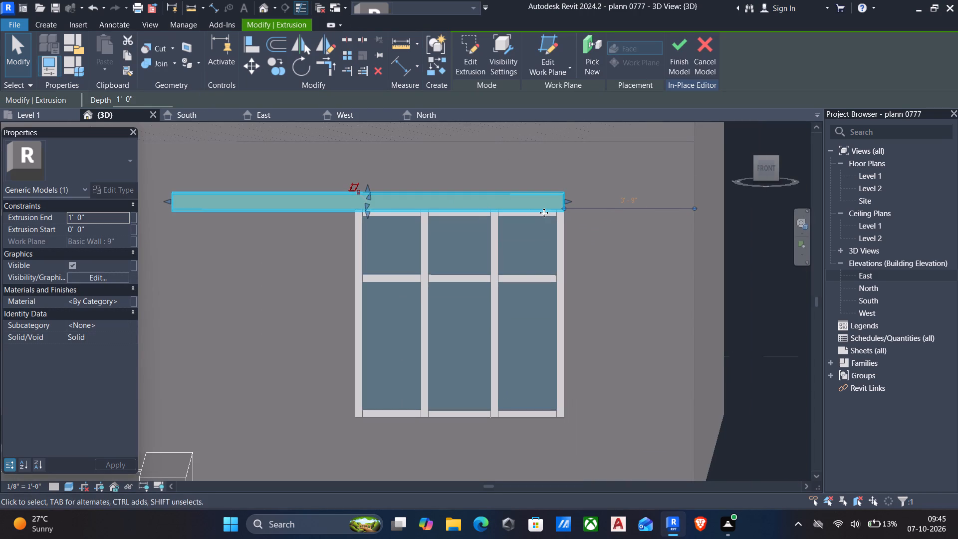
pyautogui.press('Escape')
pyautogui.scroll(-2, 591, 218)
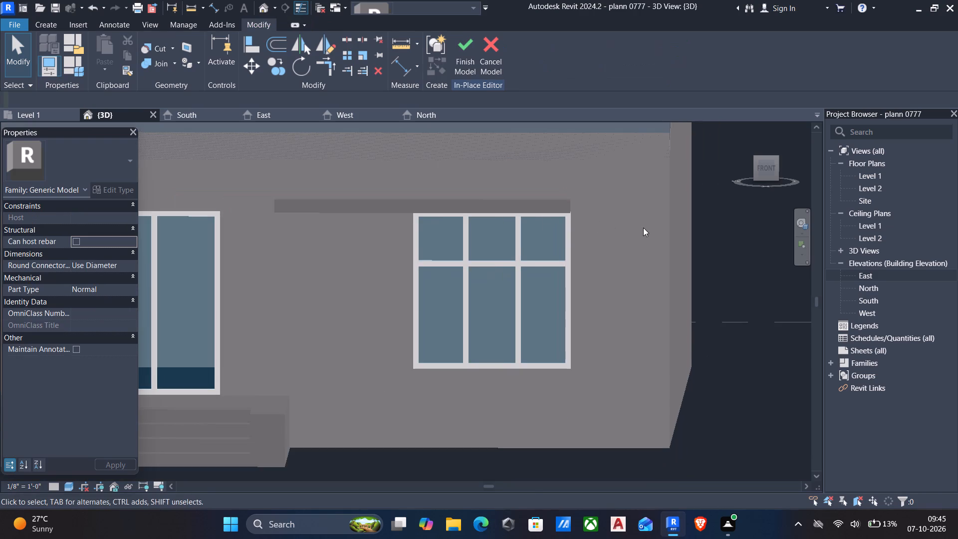
pyautogui.click(456, 52)
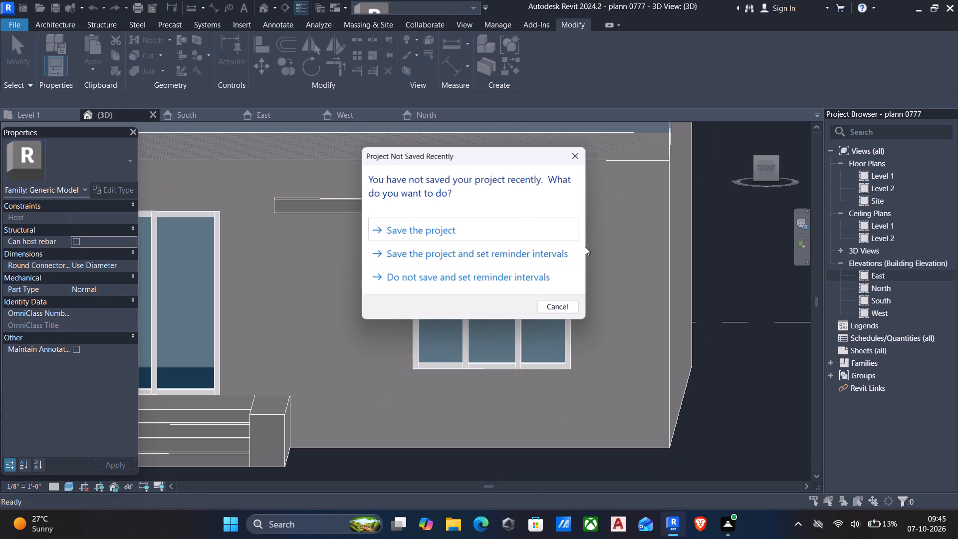
pyautogui.click(556, 306)
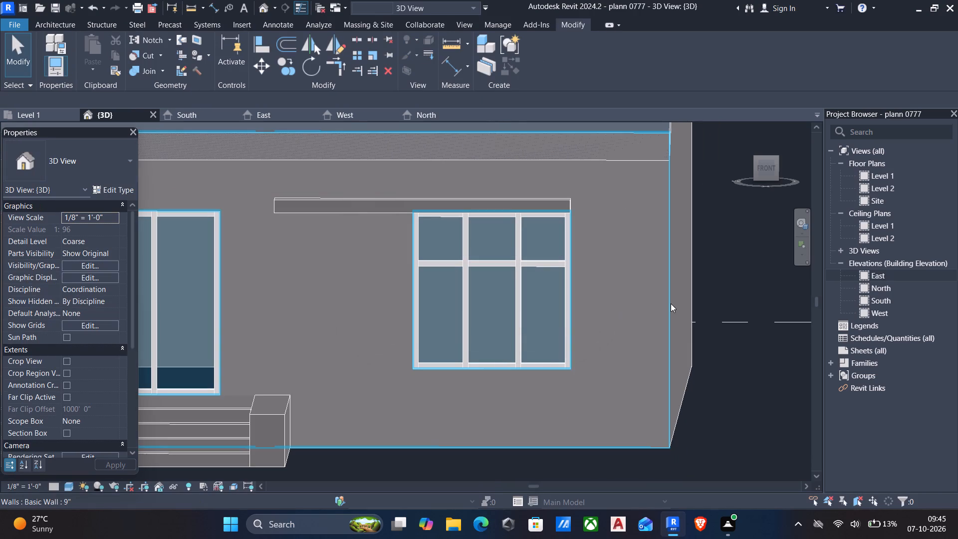
# Align the outer end of the slab above the easternmost front window with the east gable wall's outer face.
pyautogui.write('al')
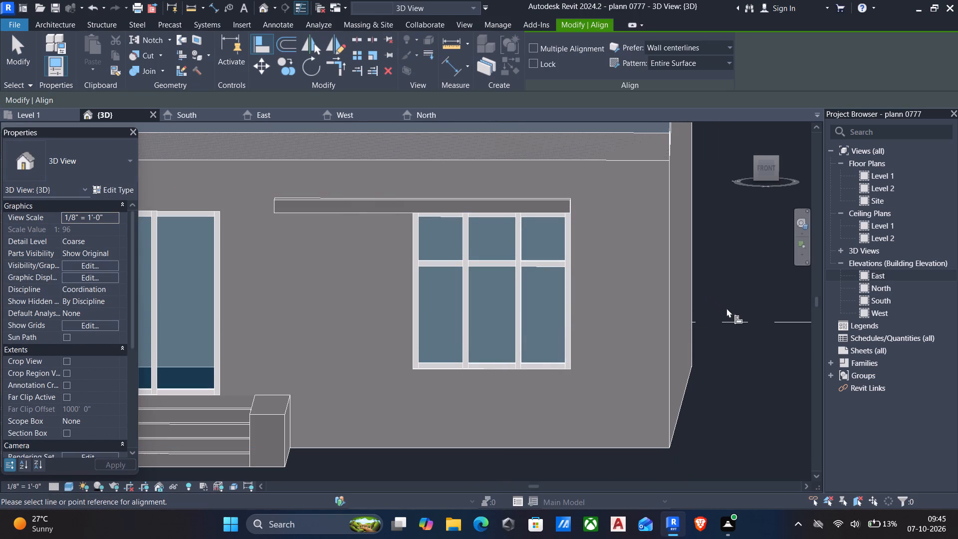
pyautogui.scroll(-1, 789, 329)
pyautogui.middleClick(742, 368)
pyautogui.scroll(-1, 740, 381)
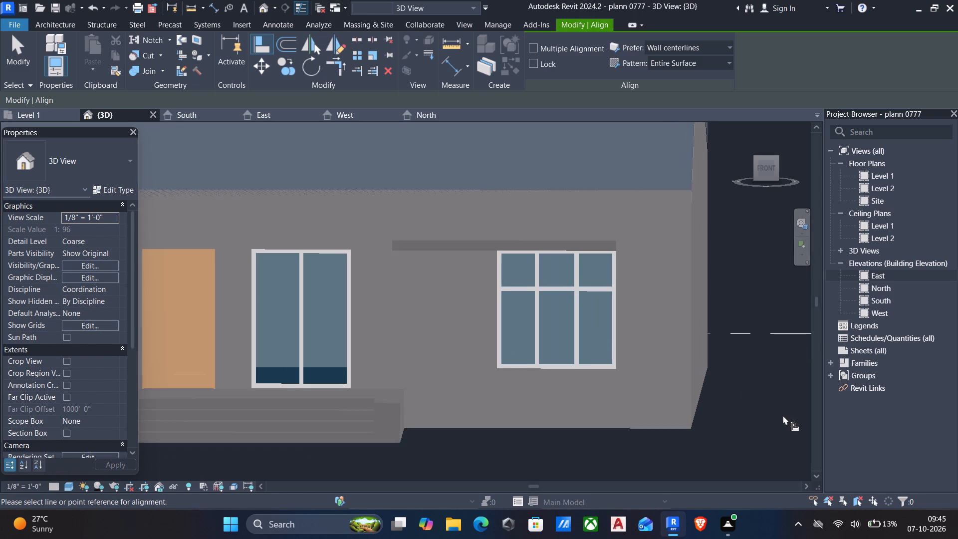
pyautogui.scroll(-1, 747, 376)
pyautogui.moveTo(751, 365); pyautogui.dragTo(675, 365, button='middle')
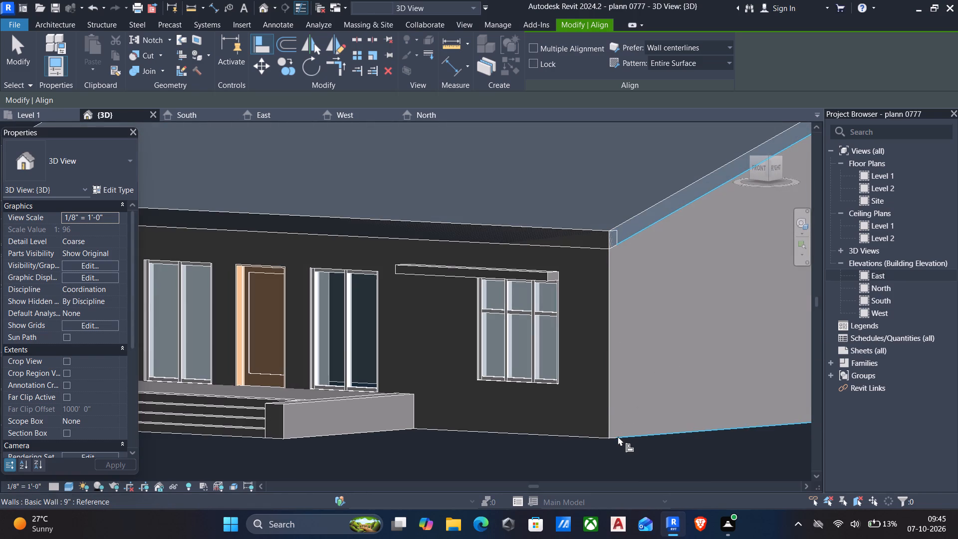
pyautogui.scroll(-2, 599, 390)
pyautogui.keyDown('shift'); pyautogui.scroll(-2, 645, 391); pyautogui.keyUp('shift')
pyautogui.keyDown('shift'); pyautogui.moveTo(655, 388); pyautogui.dragTo(678, 381, button='middle'); pyautogui.keyUp('shift')
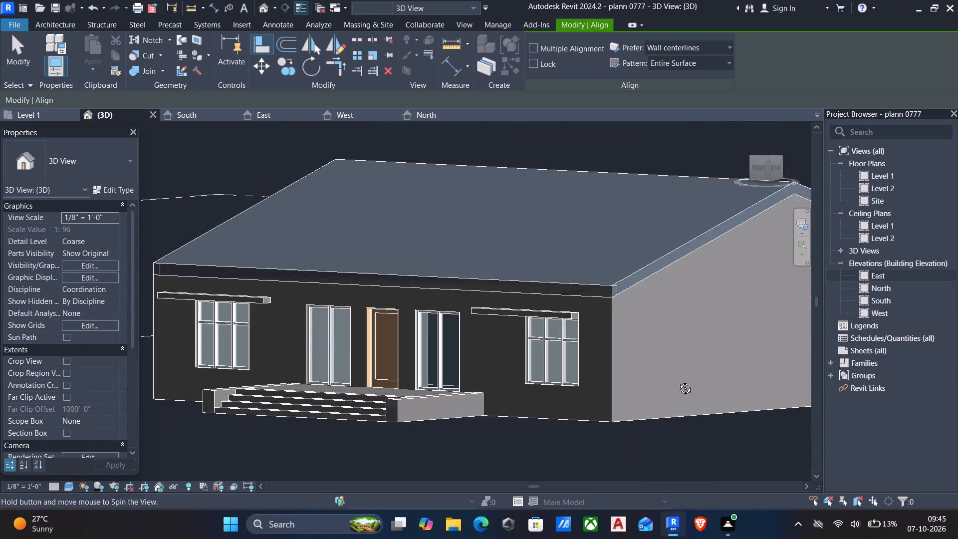
pyautogui.keyDown('shift'); pyautogui.moveTo(678, 381); pyautogui.dragTo(646, 428, button='middle'); pyautogui.keyUp('shift')
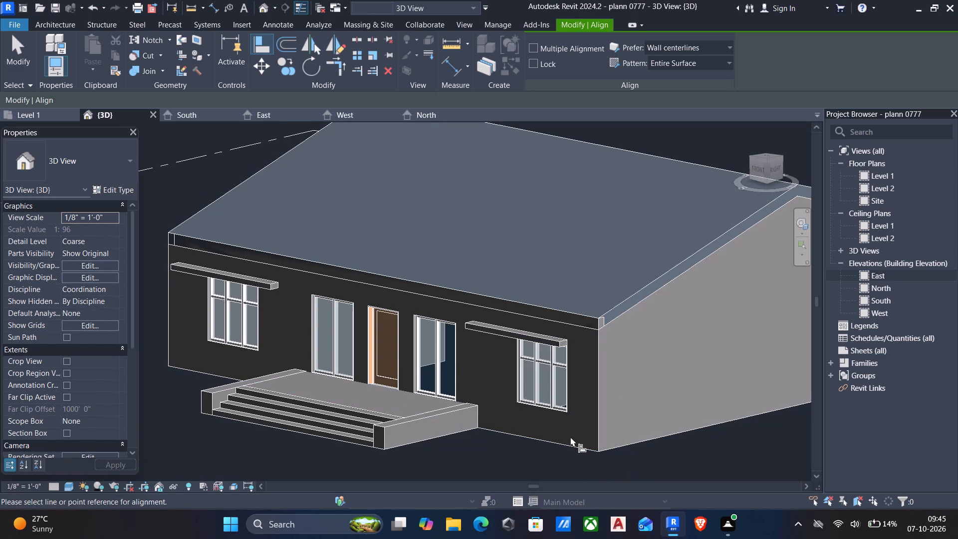
pyautogui.click(615, 446)
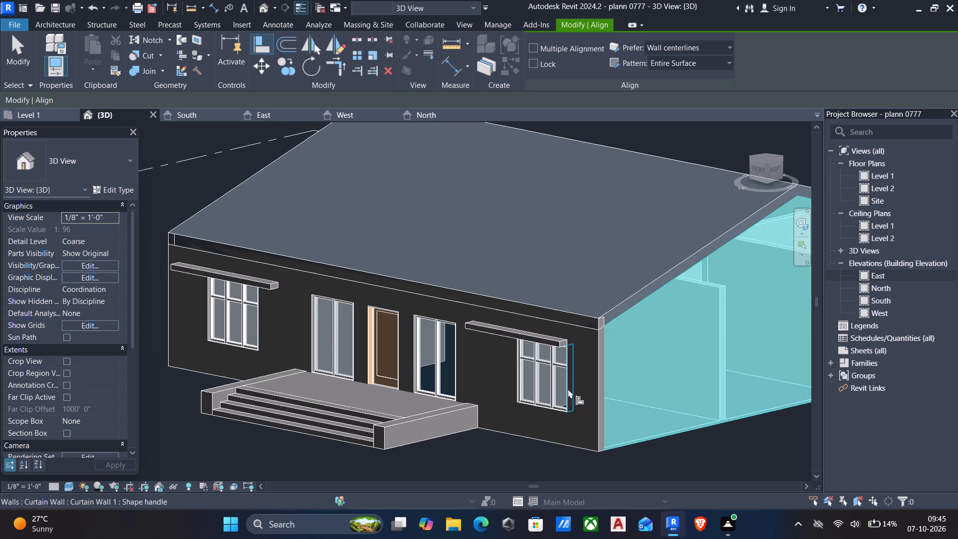
pyautogui.scroll(5, 559, 342)
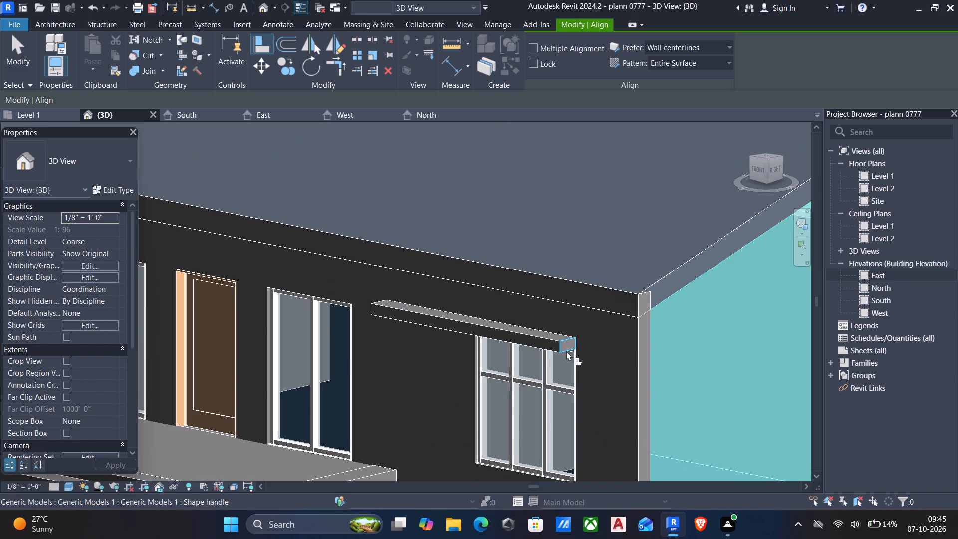
pyautogui.click(566, 348)
# Align the outer end of the slab above the westernmost front window with the west gable wall's outer face.
pyautogui.scroll(-6, 553, 354)
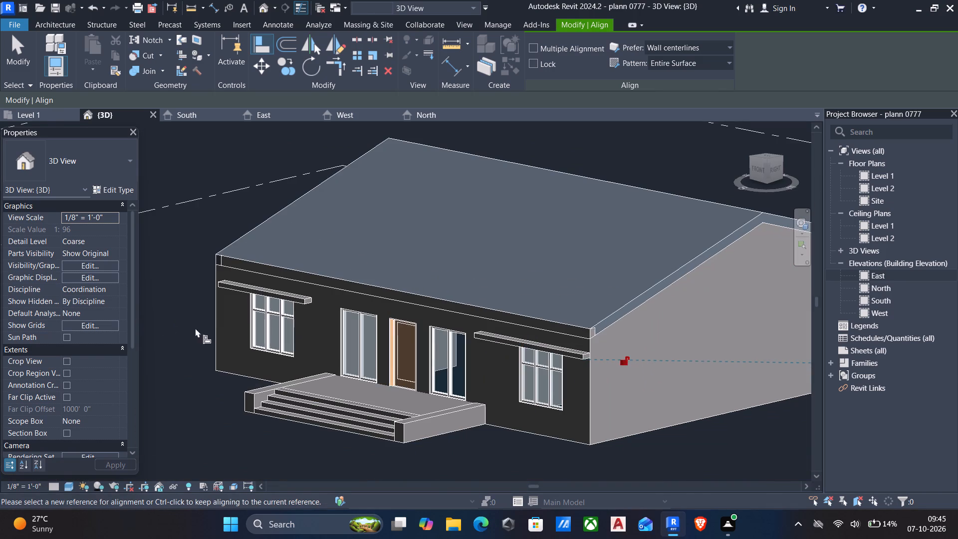
pyautogui.scroll(-1, 207, 332)
pyautogui.keyDown('shift'); pyautogui.moveTo(207, 332); pyautogui.dragTo(405, 277, button='middle'); pyautogui.keyUp('shift')
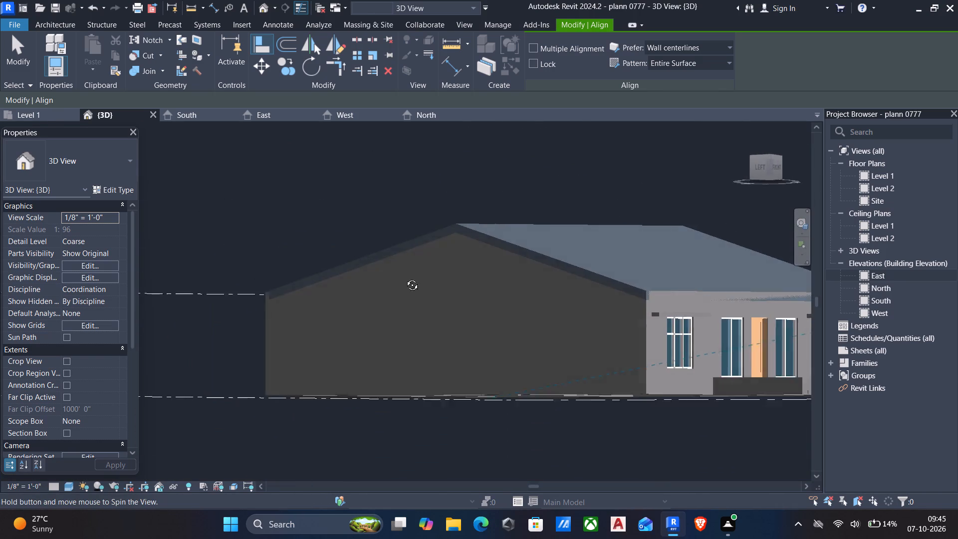
pyautogui.keyDown('shift'); pyautogui.moveTo(405, 277); pyautogui.dragTo(383, 283, button='middle'); pyautogui.keyUp('shift')
pyautogui.scroll(1, 529, 374)
pyautogui.click(532, 374)
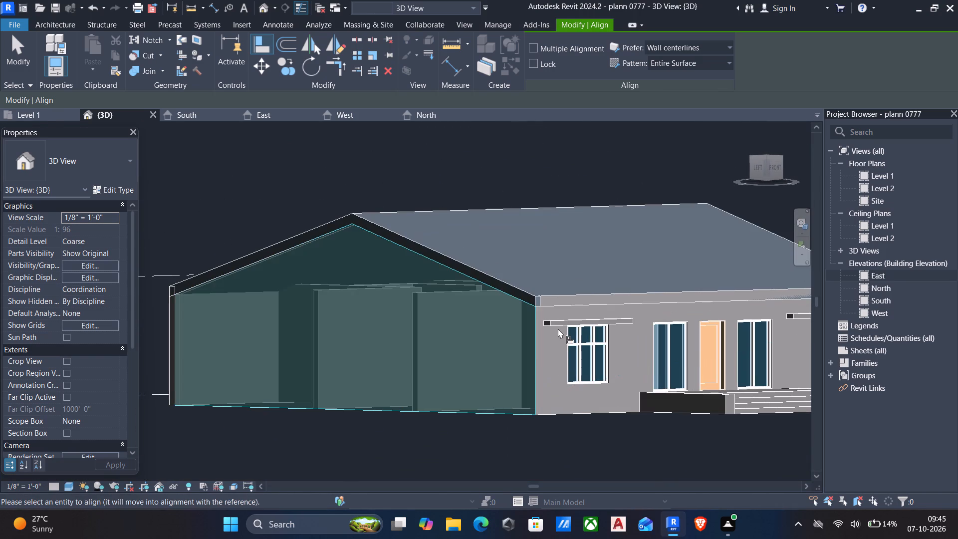
pyautogui.scroll(6, 557, 326)
pyautogui.click(540, 314)
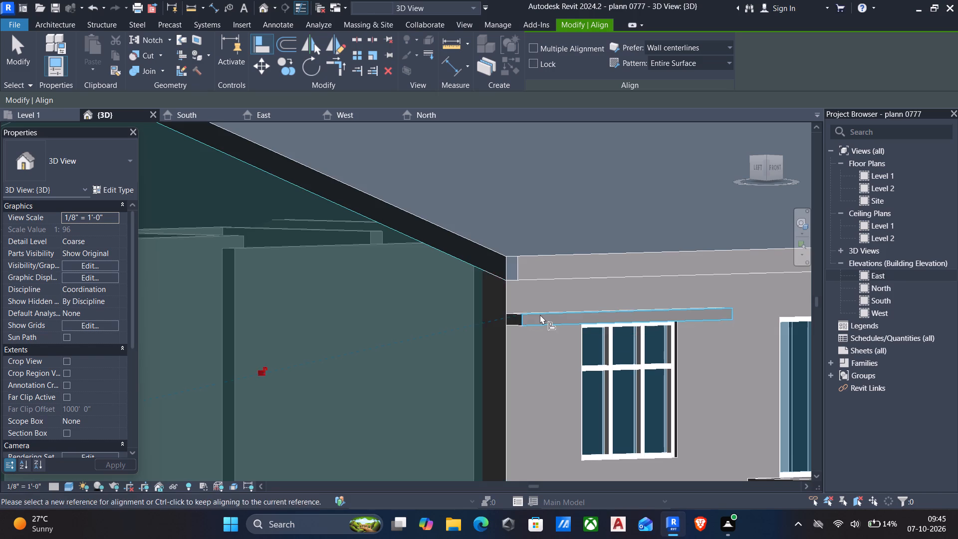
pyautogui.scroll(-4, 540, 314)
pyautogui.keyDown('shift'); pyautogui.moveTo(544, 324); pyautogui.dragTo(393, 371, button='middle'); pyautogui.keyUp('shift')
pyautogui.scroll(-4, 393, 371)
pyautogui.moveTo(395, 374); pyautogui.dragTo(402, 367, button='middle')
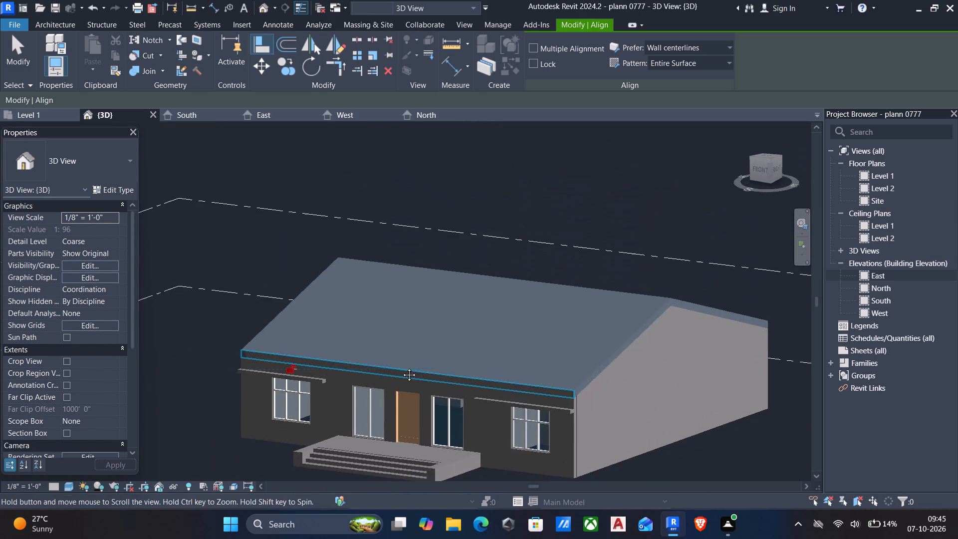
pyautogui.moveTo(402, 367); pyautogui.dragTo(448, 323, button='middle')
pyautogui.press('Escape')
pyautogui.press('Escape')
# Edit the in-place generic model and set the extrusion depth of the slab above the westernmost front window to 2'.
pyautogui.click(324, 327)
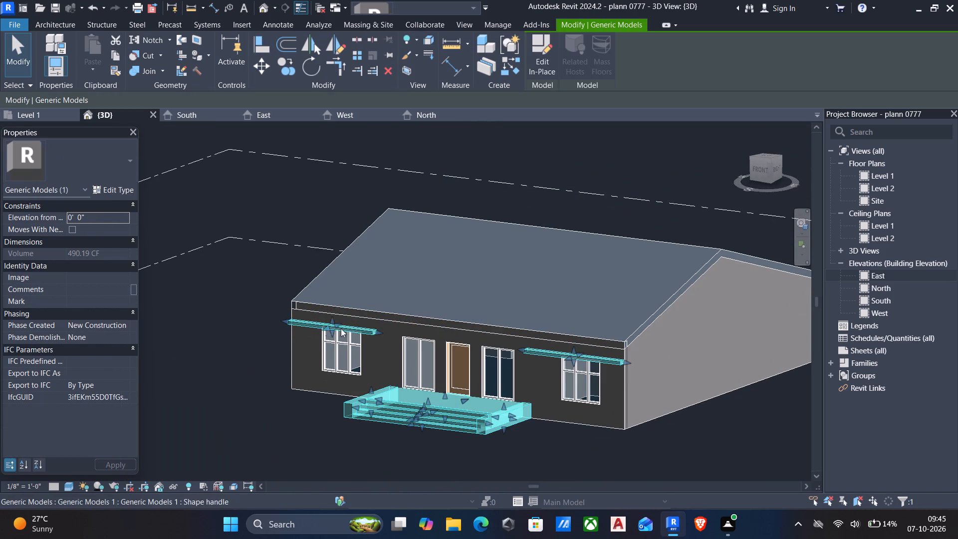
pyautogui.click(541, 61)
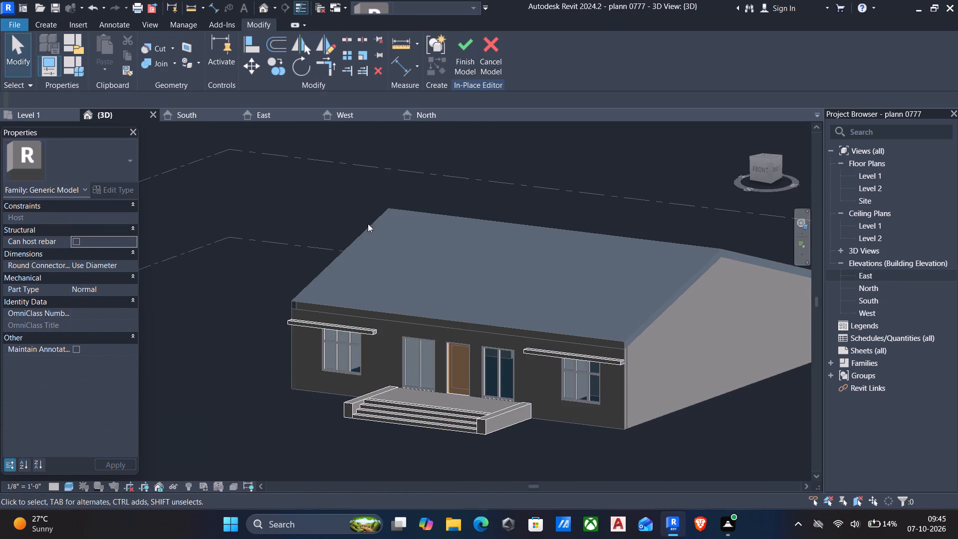
pyautogui.click(324, 322)
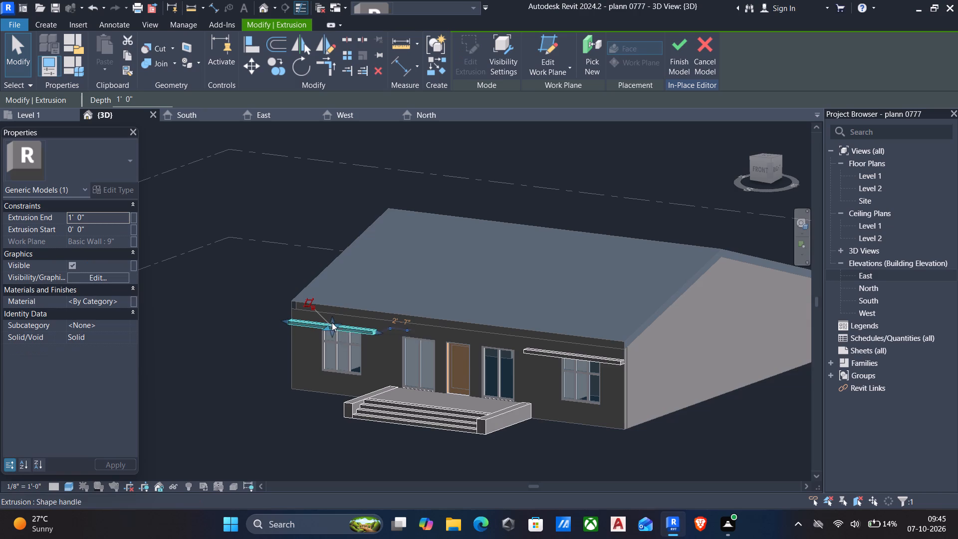
pyautogui.scroll(3, 324, 324)
pyautogui.scroll(-2, 325, 330)
pyautogui.moveTo(328, 329); pyautogui.dragTo(282, 378)
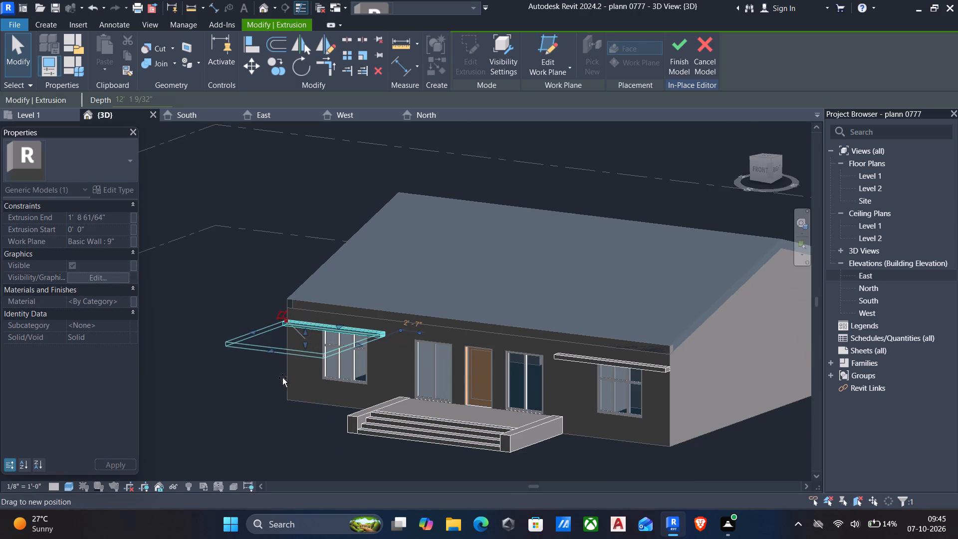
pyautogui.moveTo(282, 378); pyautogui.dragTo(332, 353)
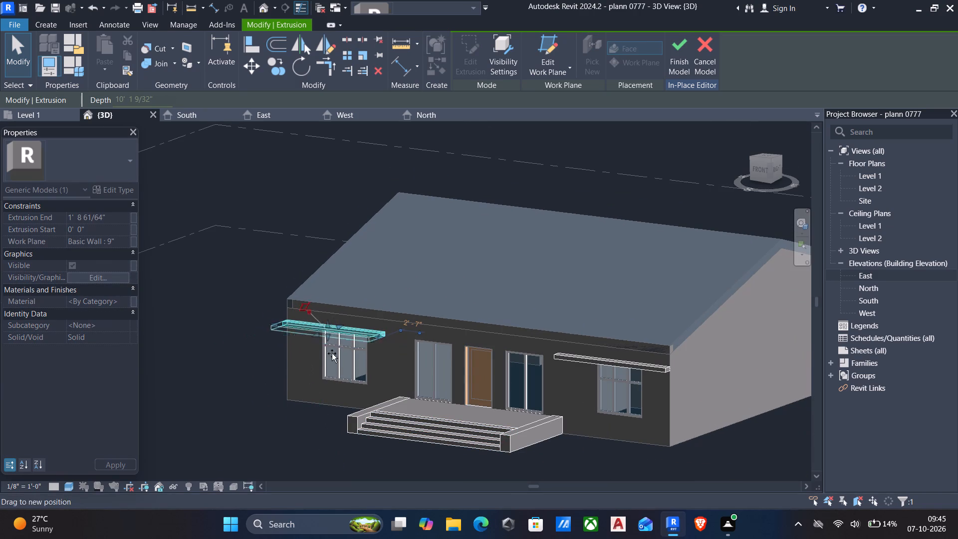
pyautogui.moveTo(332, 353); pyautogui.dragTo(337, 358)
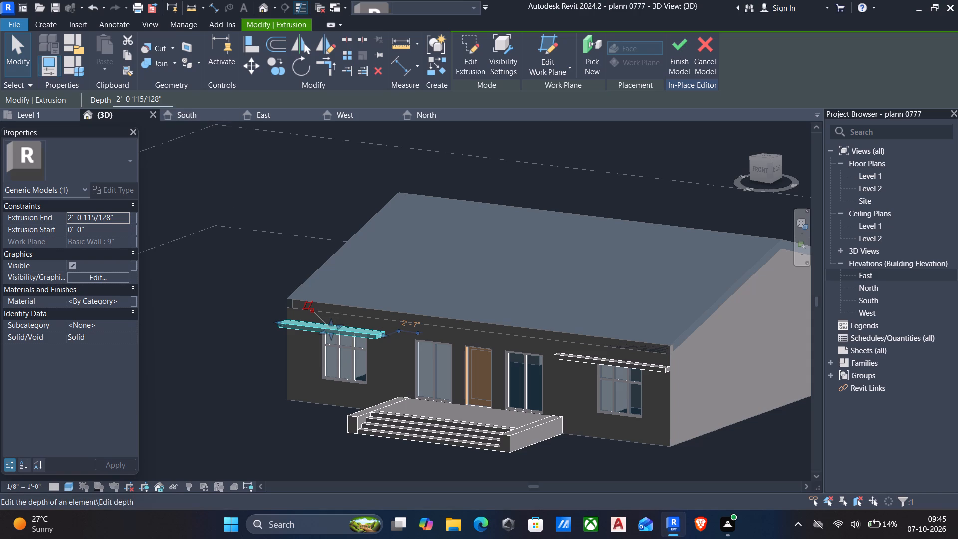
pyautogui.moveTo(167, 100); pyautogui.dragTo(10, 93)
pyautogui.write("2'")
pyautogui.press('Return')
# Set the extrusion depth of the slab above the easternmost front window to 2' and finish the in-place model.
pyautogui.click(637, 367)
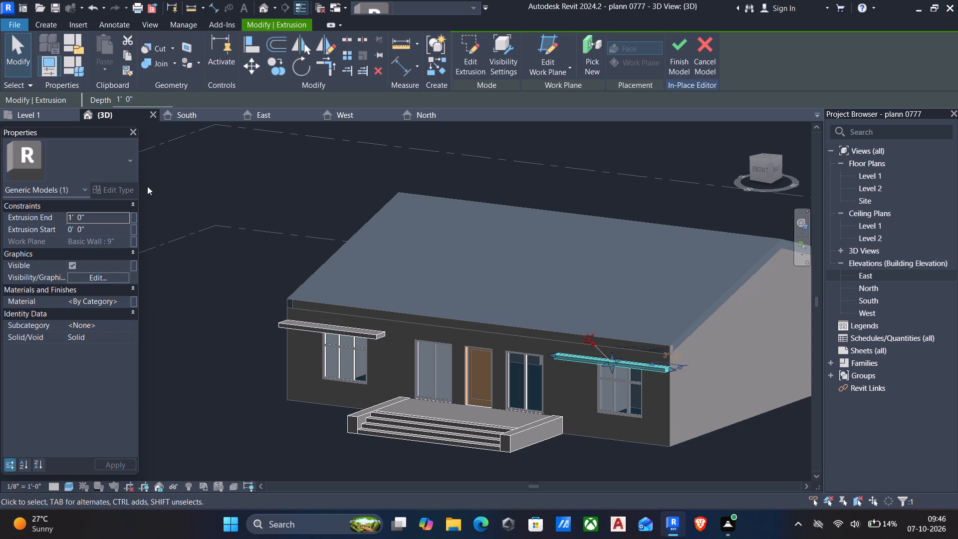
pyautogui.moveTo(140, 96); pyautogui.dragTo(25, 98)
pyautogui.write("2'")
pyautogui.press('Return')
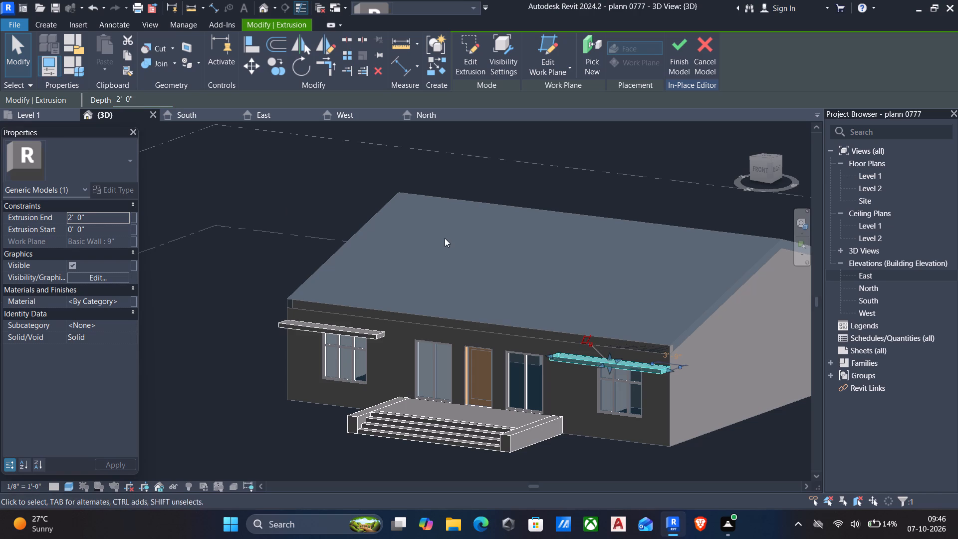
pyautogui.press('Escape')
pyautogui.click(467, 54)
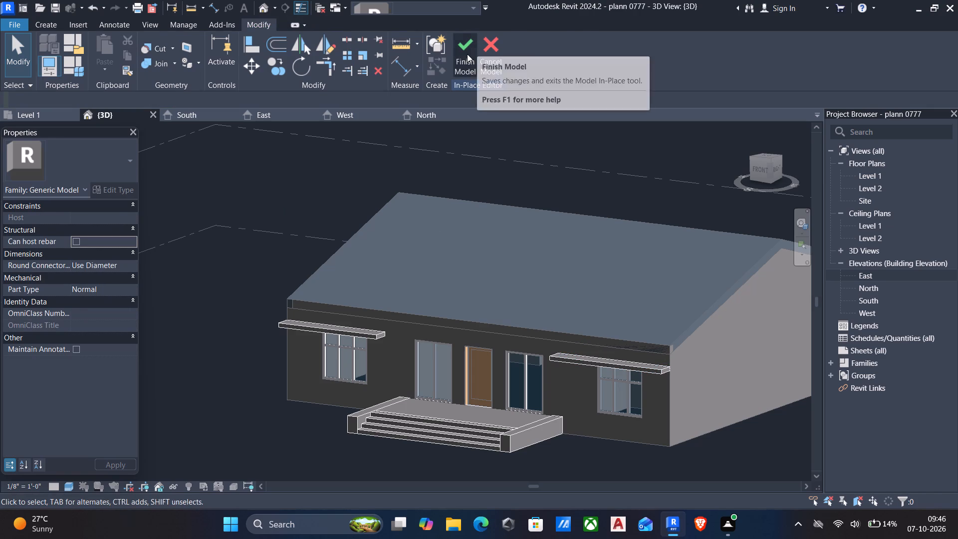
# Set the base offset of the curtain-wall window just west of the front door to 3'6".
pyautogui.scroll(-2, 475, 239)
pyautogui.moveTo(469, 251); pyautogui.dragTo(418, 266, button='middle')
pyautogui.keyDown('shift'); pyautogui.moveTo(419, 266); pyautogui.dragTo(367, 282, button='middle'); pyautogui.keyUp('shift')
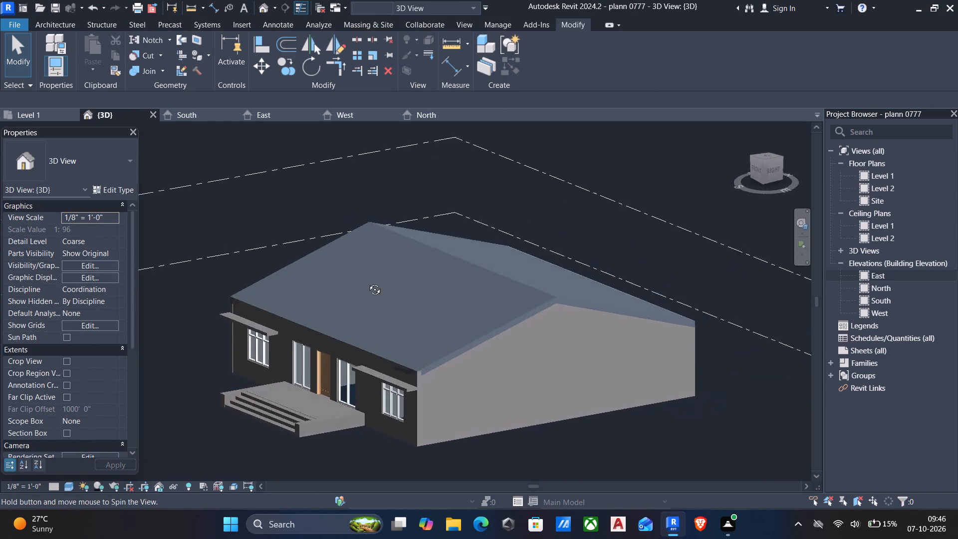
pyautogui.keyDown('shift'); pyautogui.moveTo(367, 282); pyautogui.dragTo(449, 230, button='middle'); pyautogui.keyUp('shift')
pyautogui.scroll(4, 425, 284)
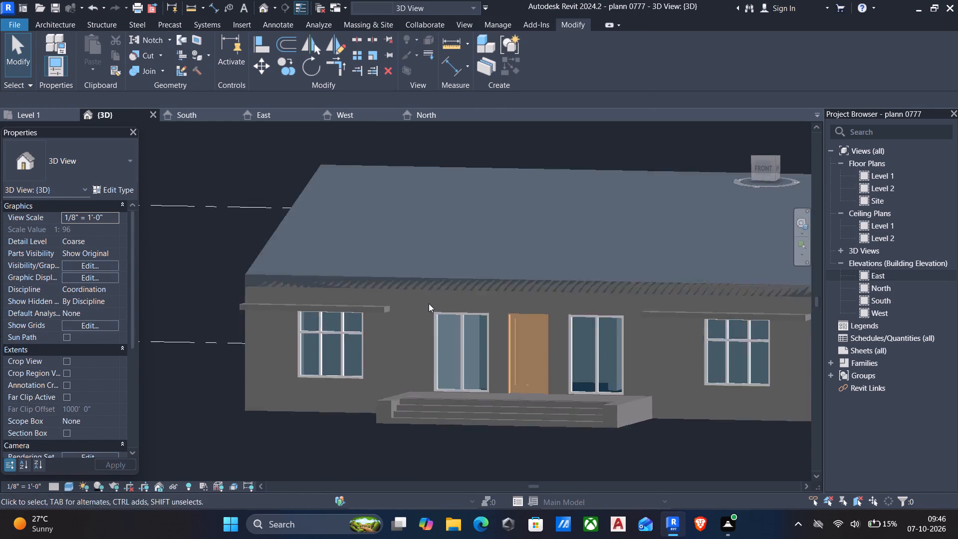
pyautogui.scroll(1, 429, 303)
pyautogui.scroll(-5, 444, 318)
pyautogui.moveTo(452, 325); pyautogui.dragTo(417, 317, button='middle')
pyautogui.scroll(4, 424, 321)
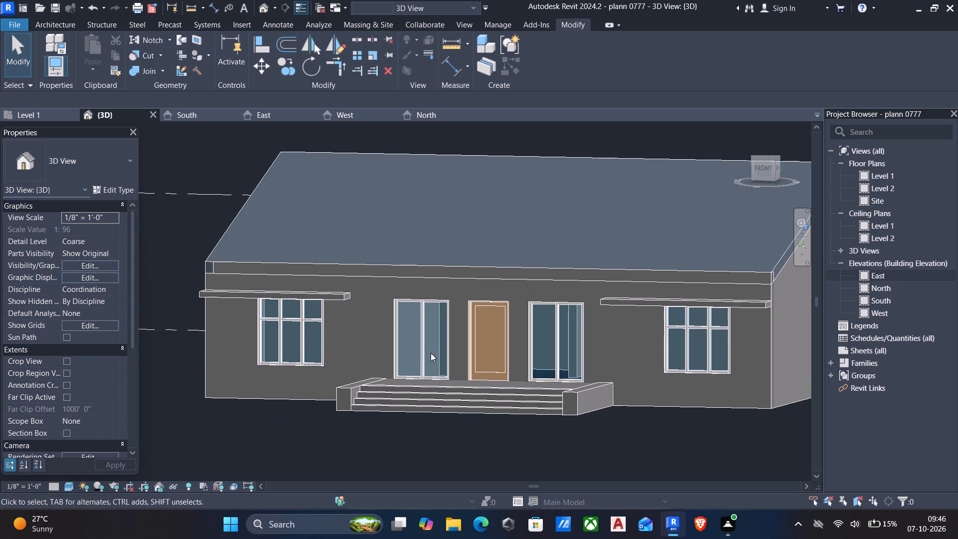
pyautogui.scroll(3, 421, 384)
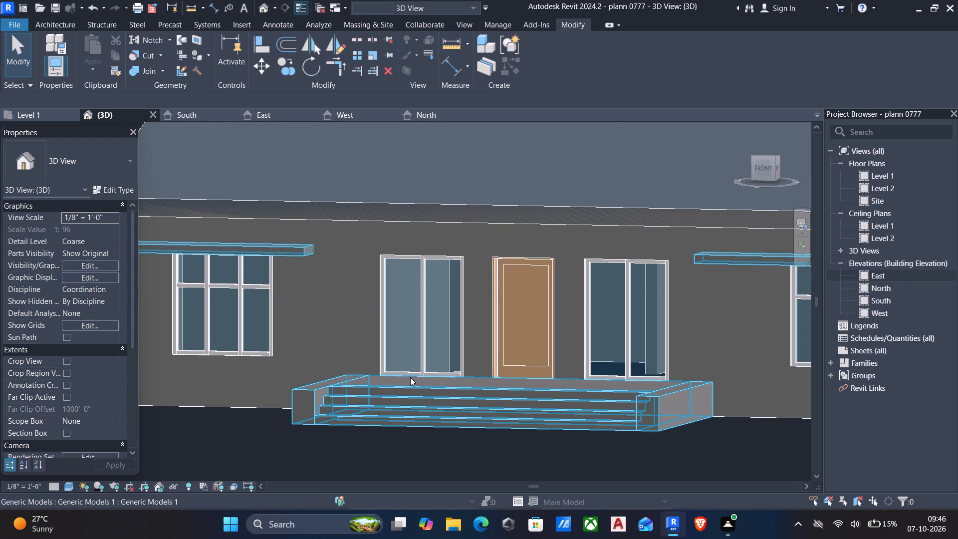
pyautogui.scroll(2, 416, 379)
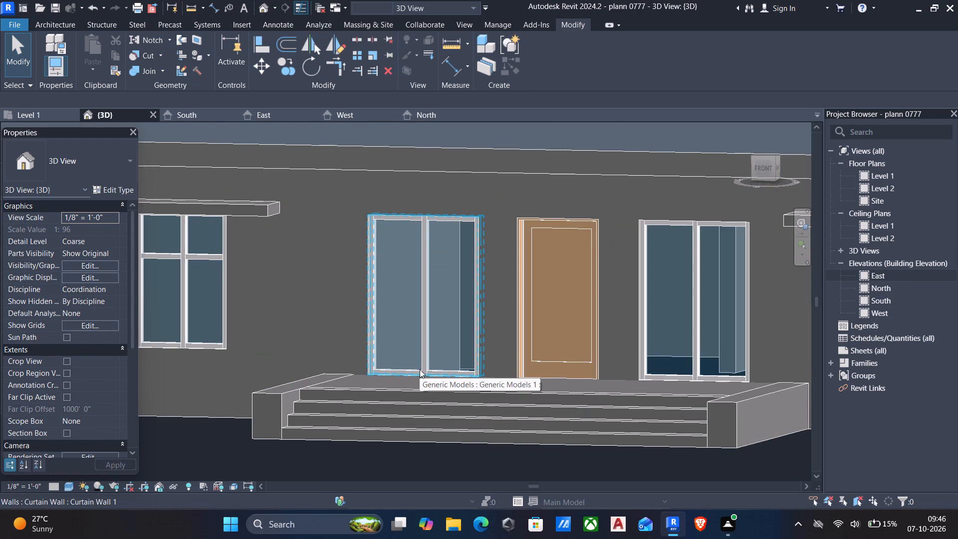
pyautogui.click(420, 369)
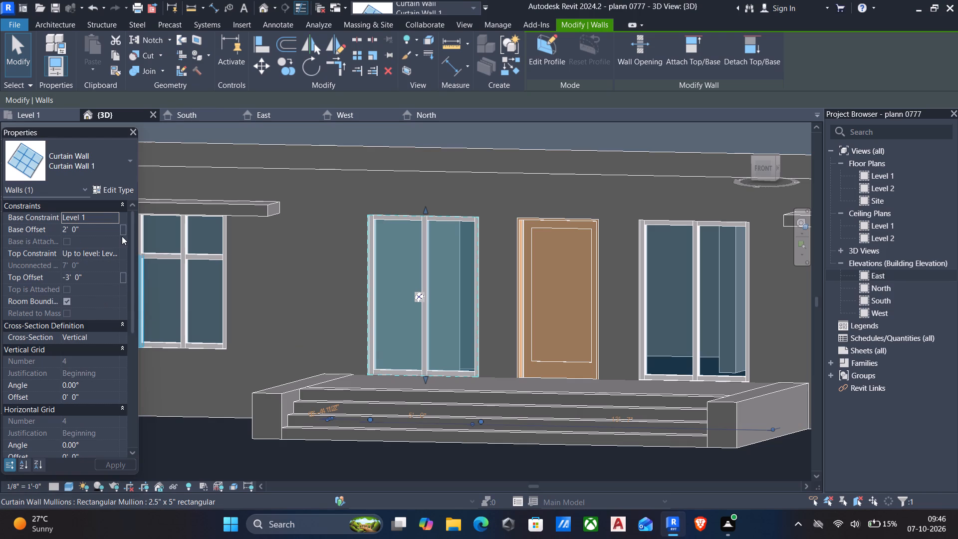
pyautogui.click(102, 233)
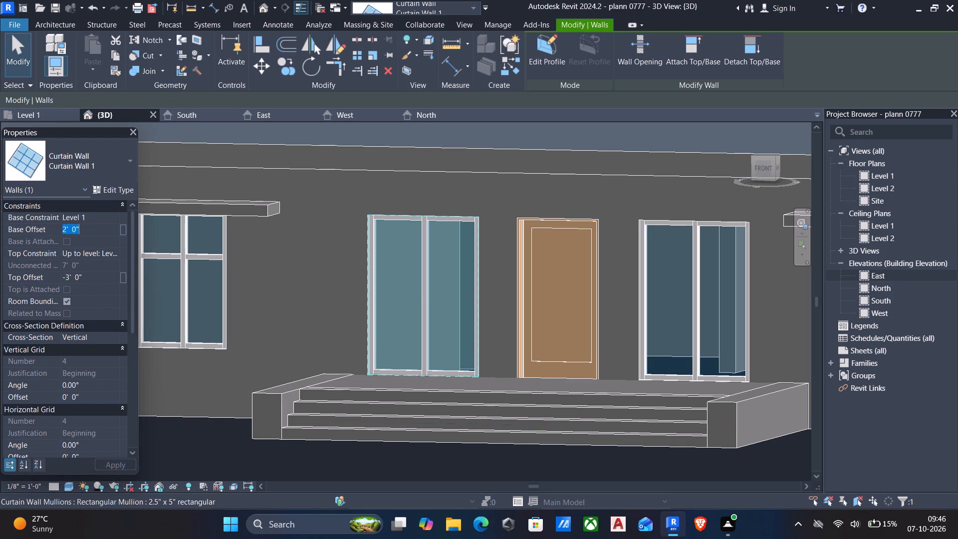
pyautogui.write('3\'6"')
pyautogui.press('Return')
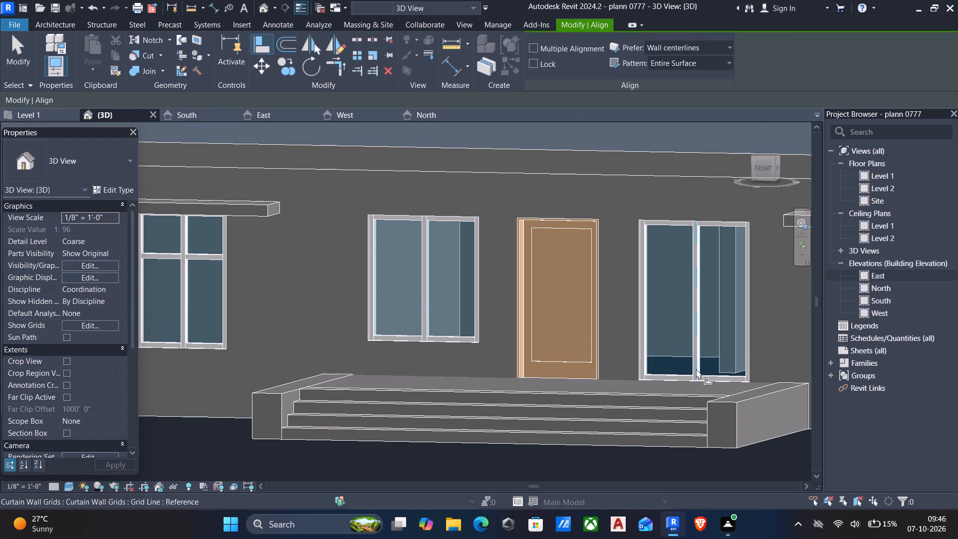
# Align the bottom edge of the window just east of the front door with the bottom of the window west of it.
pyautogui.click(682, 380)
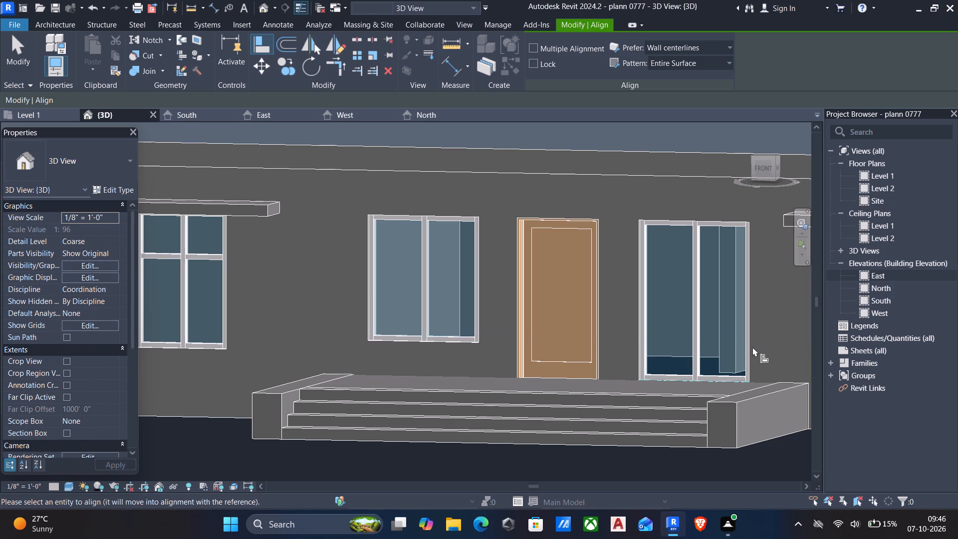
pyautogui.press('Escape')
pyautogui.write('al')
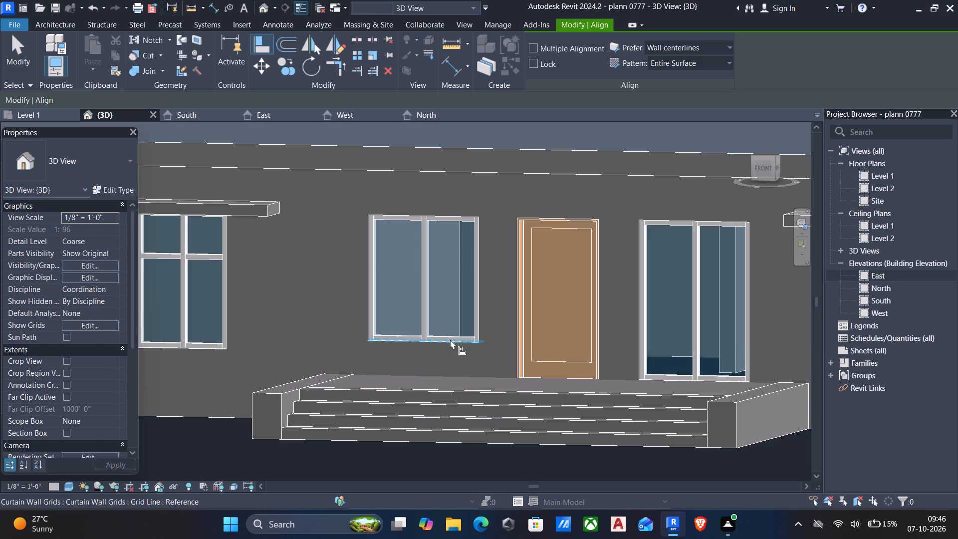
pyautogui.click(450, 339)
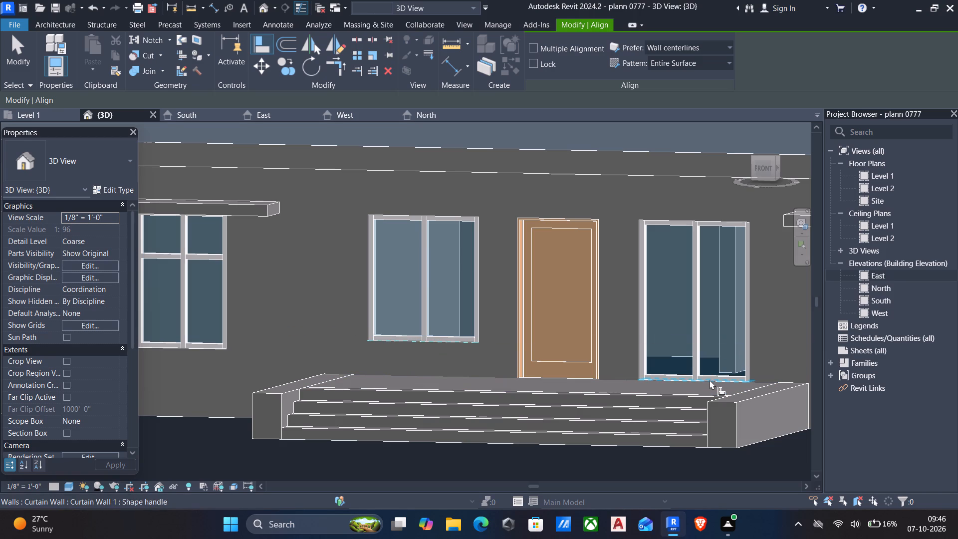
pyautogui.click(710, 380)
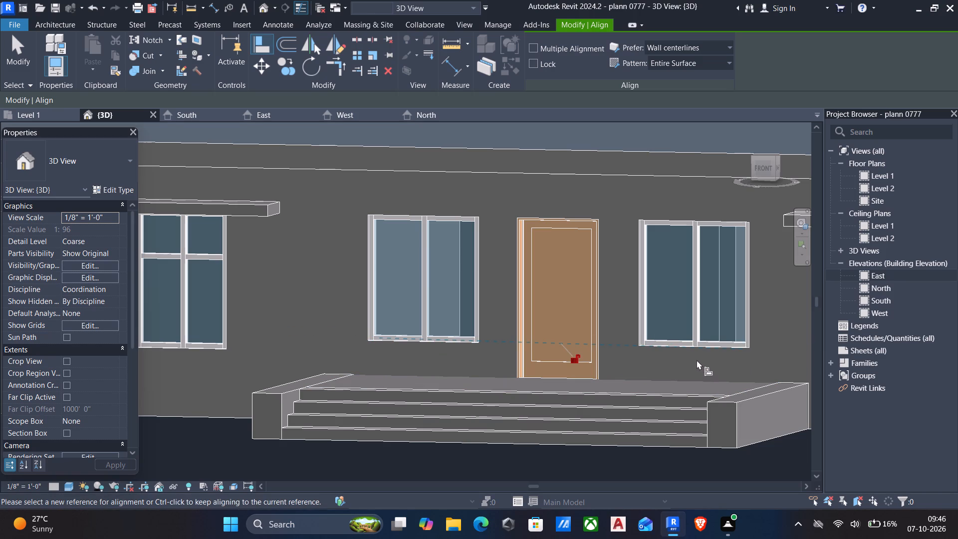
pyautogui.press('Escape')
pyautogui.scroll(-1, 648, 343)
pyautogui.press('Escape')
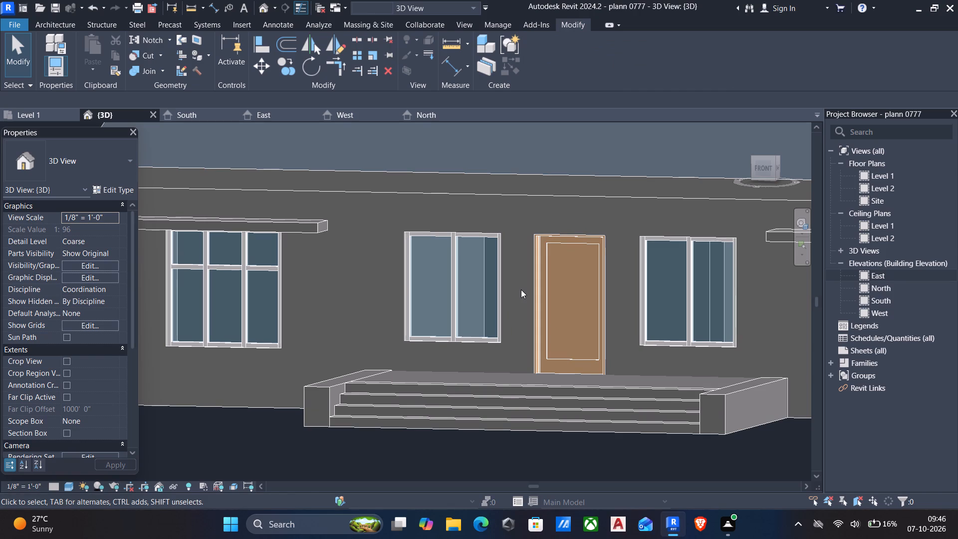
# Edit the in-place generic model and start a solid extrusion using the front wall face as its work plane.
pyautogui.scroll(-2, 450, 315)
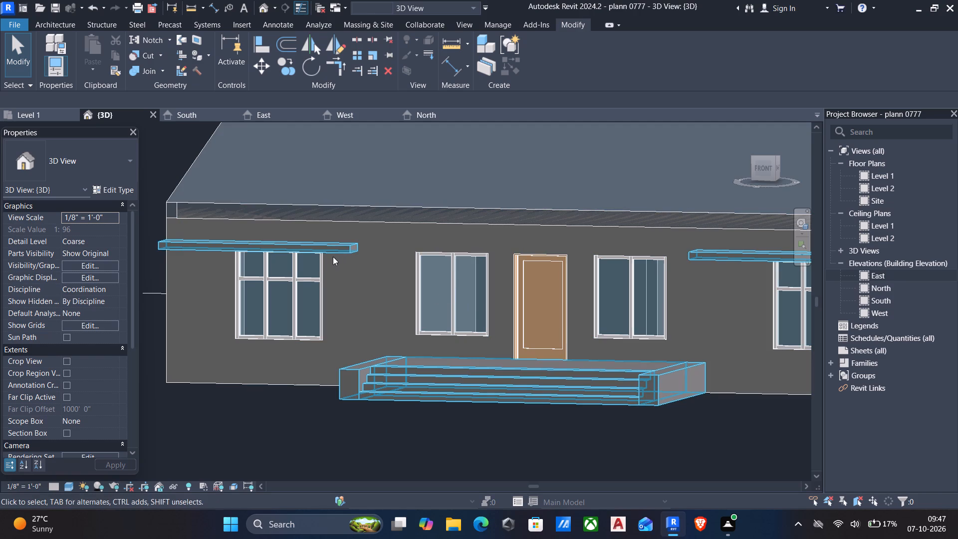
pyautogui.click(321, 247)
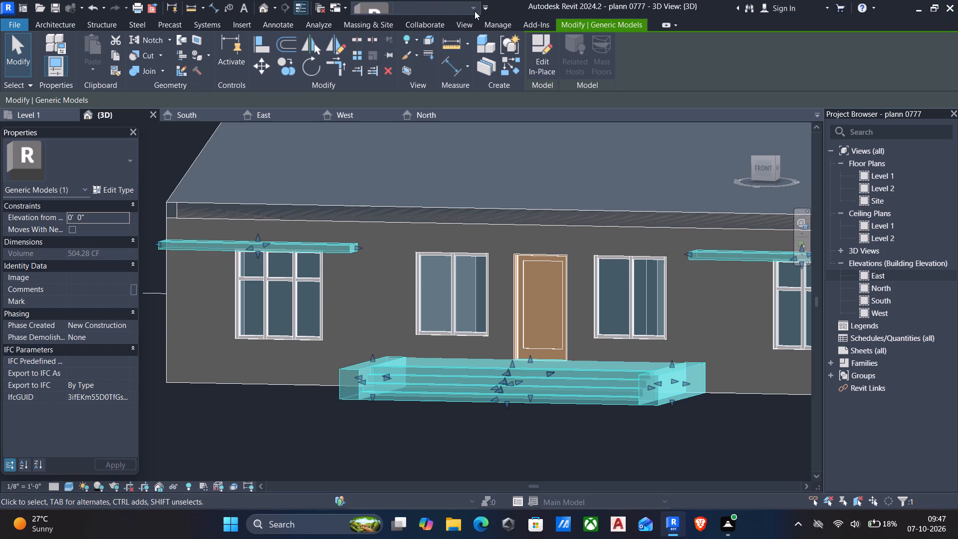
pyautogui.click(534, 57)
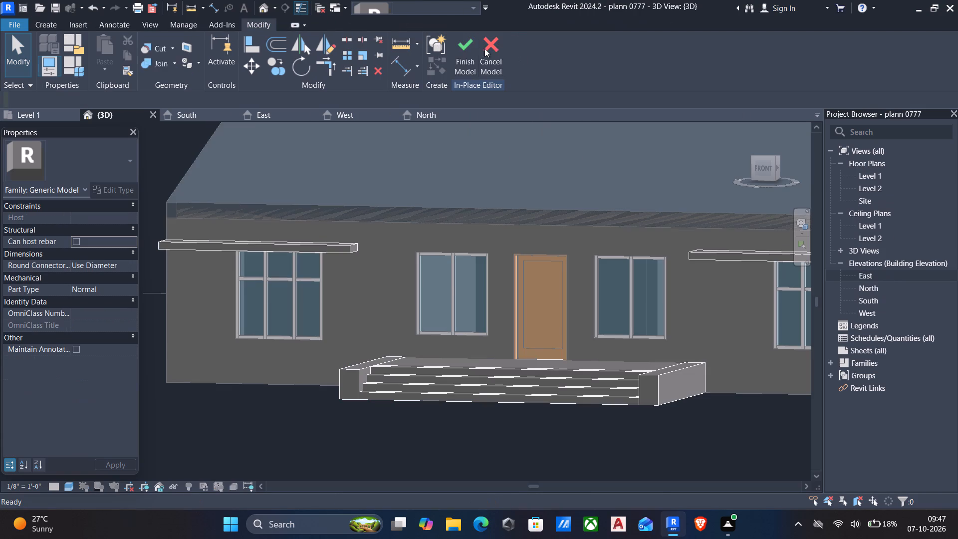
pyautogui.click(39, 20)
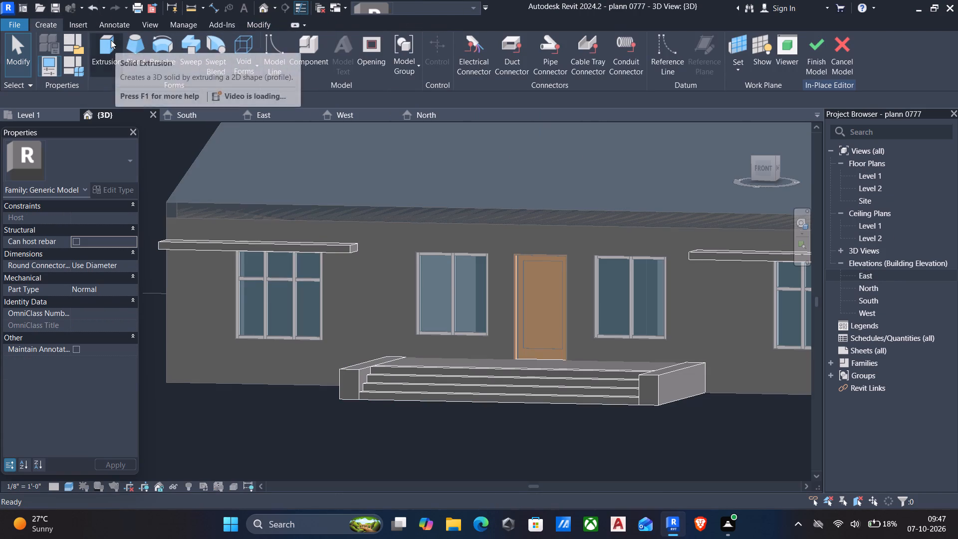
pyautogui.click(111, 40)
pyautogui.click(579, 75)
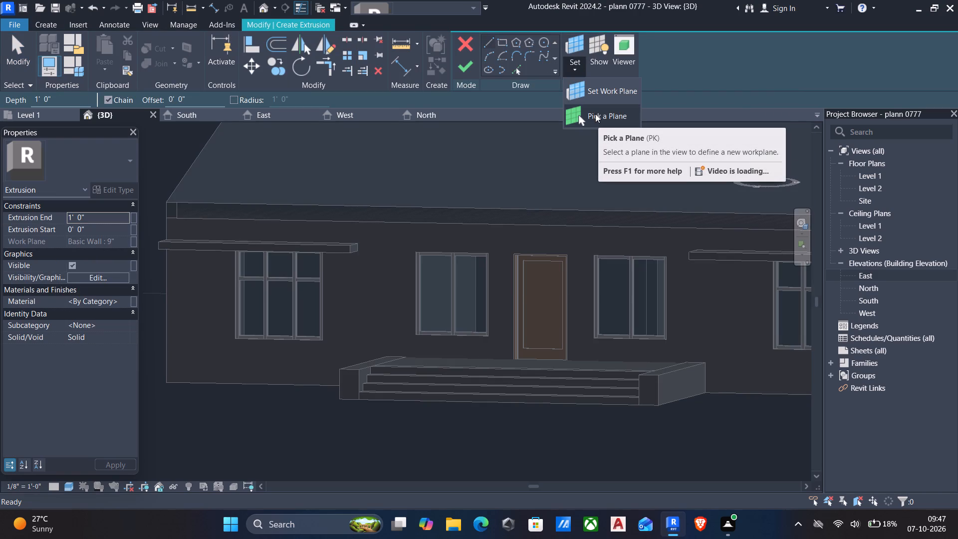
pyautogui.click(595, 114)
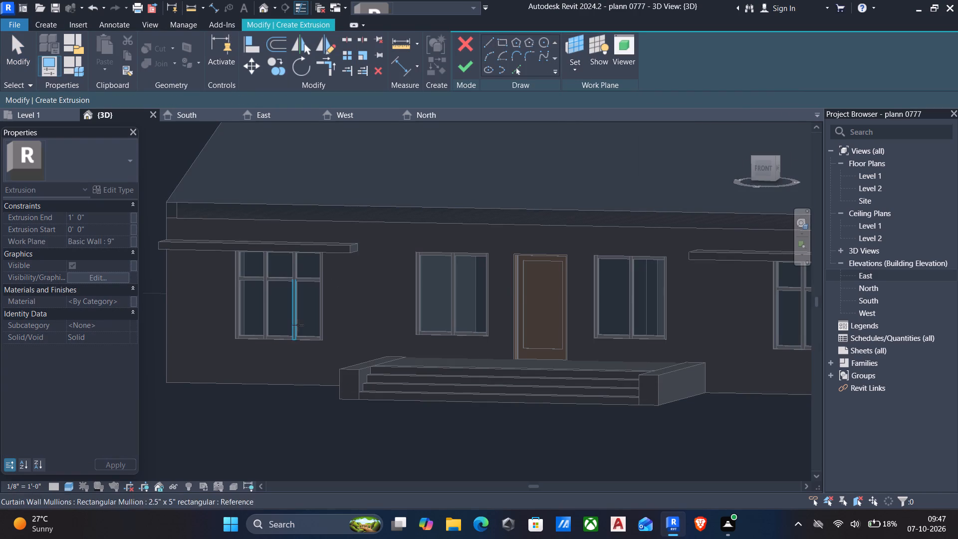
pyautogui.click(242, 386)
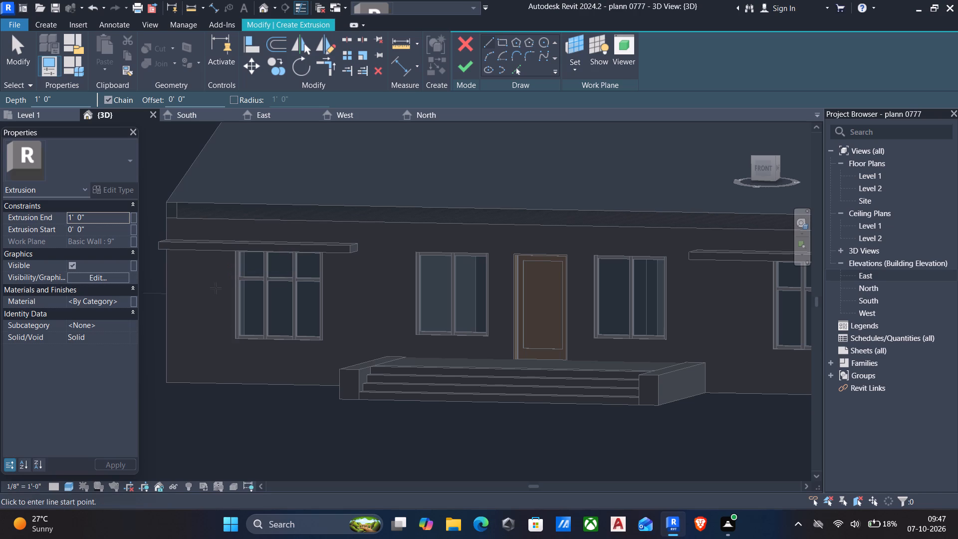
# Sketch a 6' by 6' rectangle around the outer frame of the westernmost front window.
pyautogui.keyDown('shift'); pyautogui.moveTo(225, 281); pyautogui.dragTo(227, 276, button='middle'); pyautogui.keyUp('shift')
pyautogui.keyDown('shift'); pyautogui.moveTo(227, 278); pyautogui.dragTo(282, 255, button='middle'); pyautogui.keyUp('shift')
pyautogui.keyDown('shift'); pyautogui.moveTo(282, 255); pyautogui.dragTo(276, 258, button='middle'); pyautogui.keyUp('shift')
pyautogui.click(766, 163)
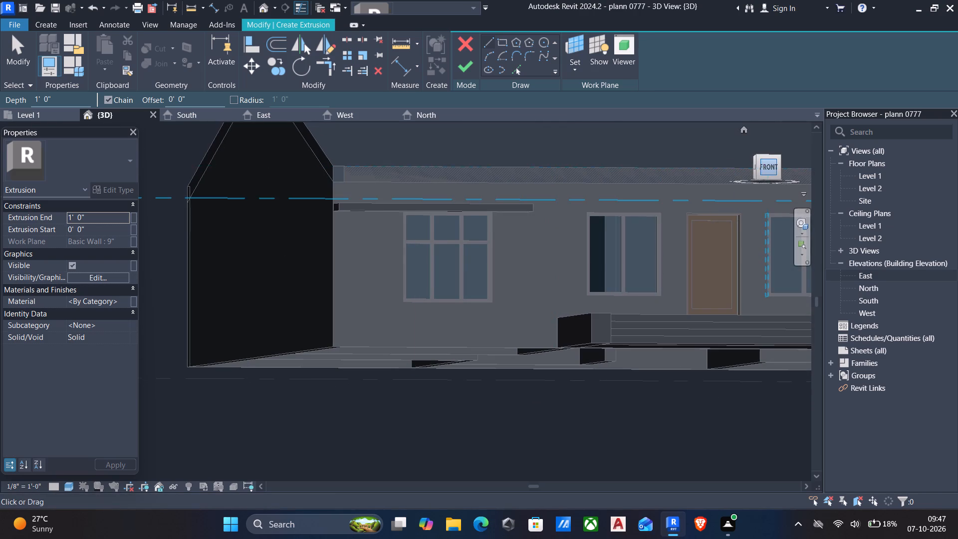
pyautogui.scroll(6, 414, 287)
pyautogui.scroll(7, 336, 325)
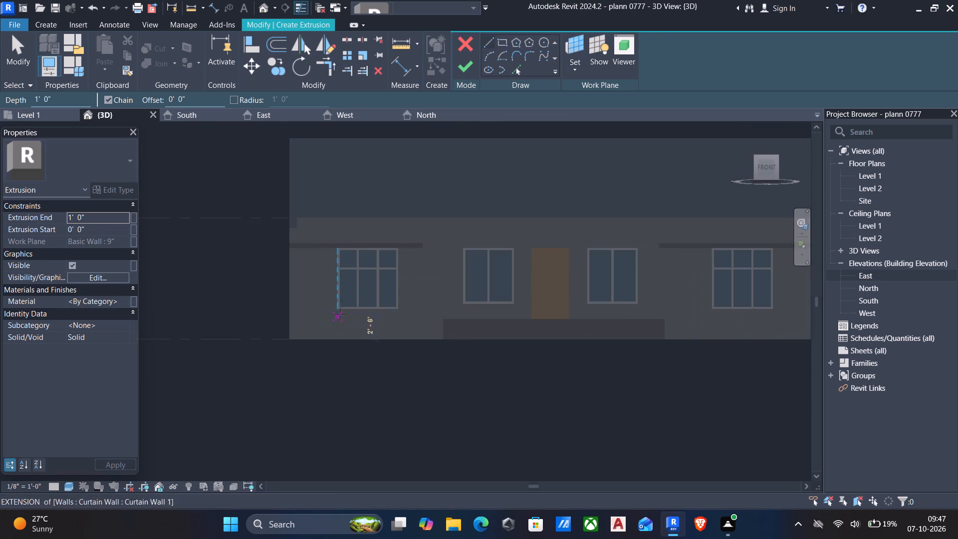
pyautogui.scroll(12, 348, 244)
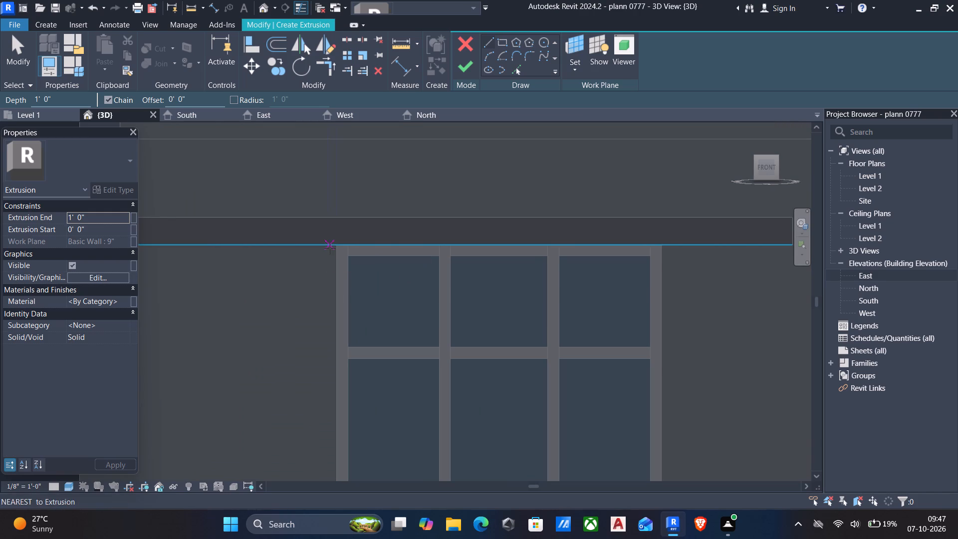
pyautogui.scroll(1, 508, 26)
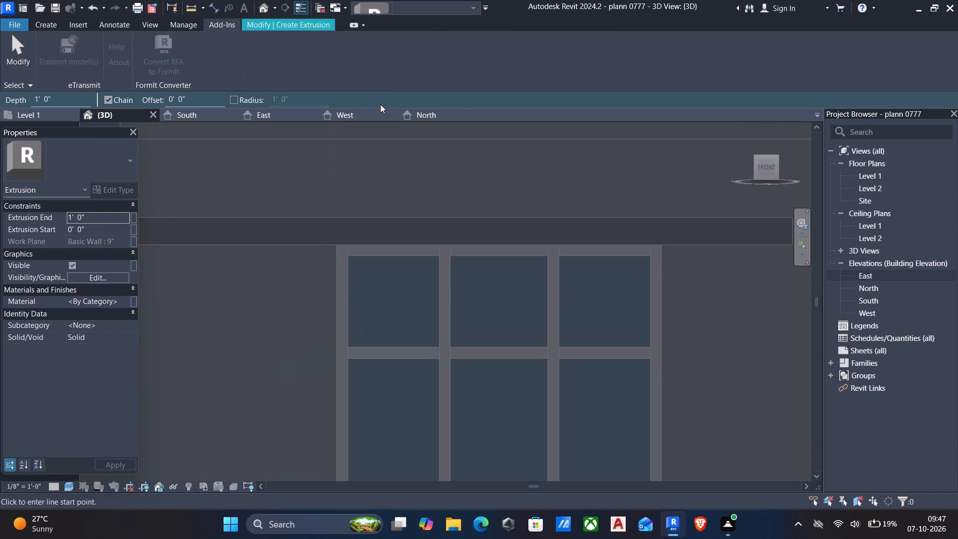
pyautogui.click(265, 20)
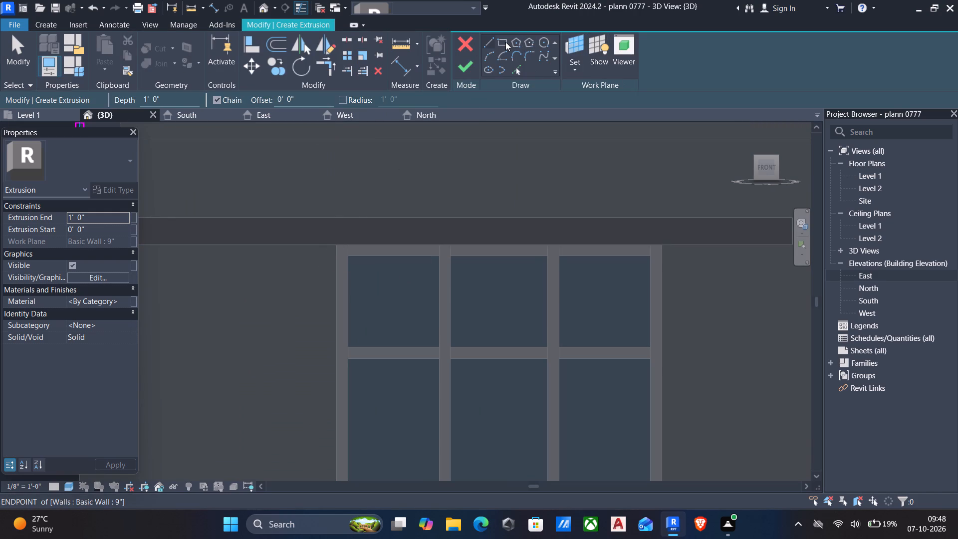
pyautogui.click(504, 42)
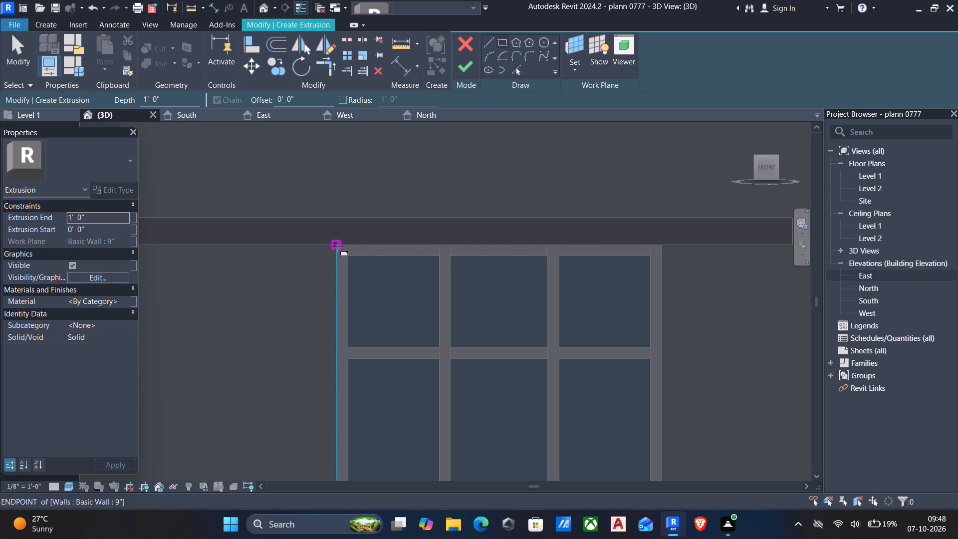
pyautogui.click(338, 247)
pyautogui.scroll(-4, 384, 309)
pyautogui.moveTo(399, 326); pyautogui.dragTo(396, 315, button='middle')
pyautogui.scroll(-1, 396, 314)
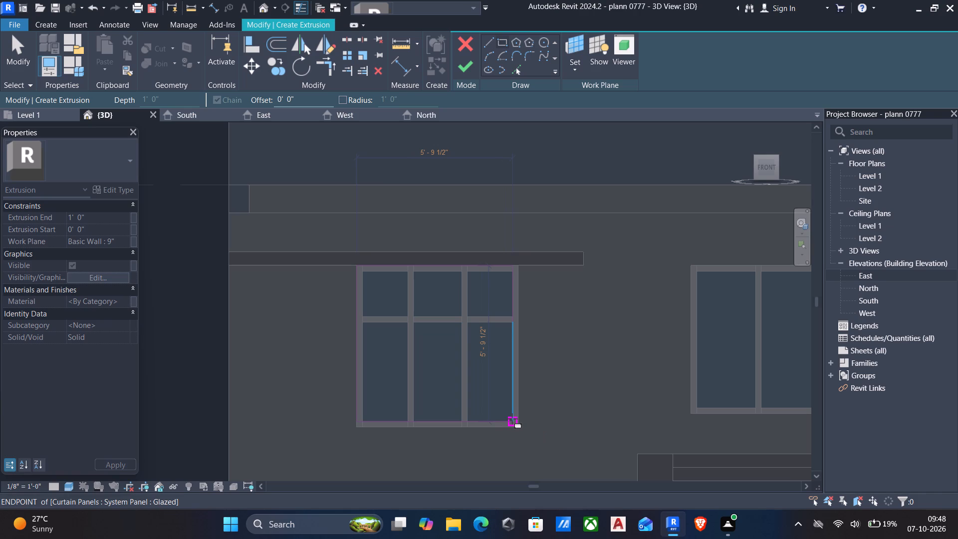
pyautogui.scroll(4, 514, 434)
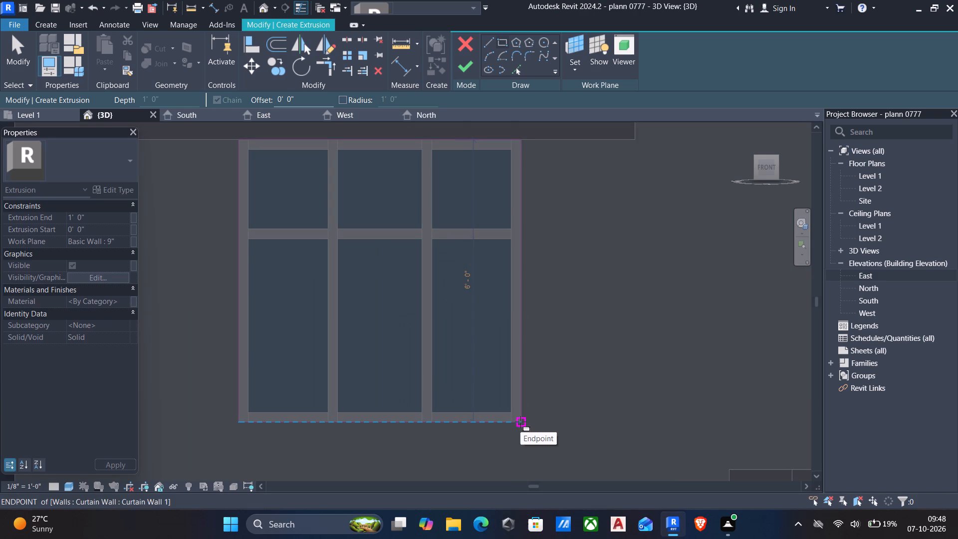
pyautogui.click(520, 422)
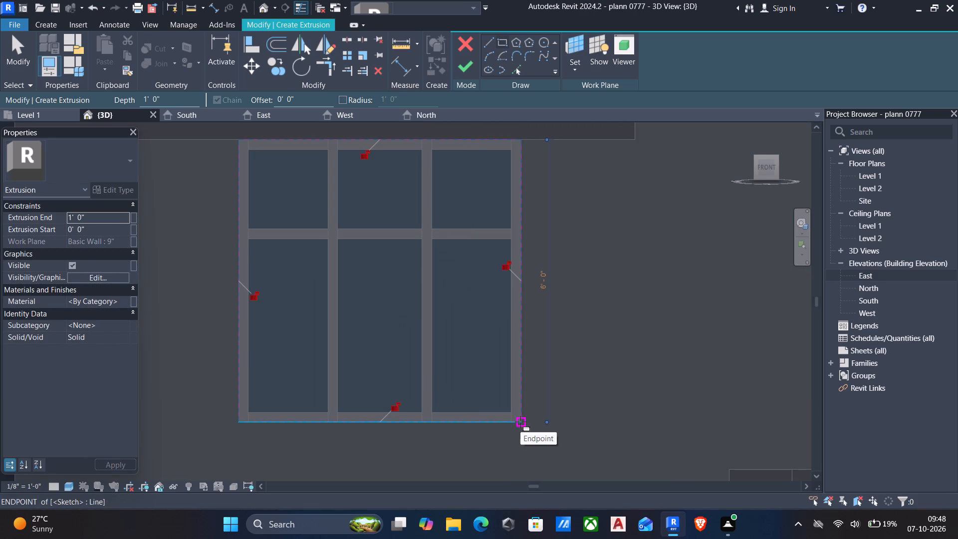
pyautogui.press('Escape')
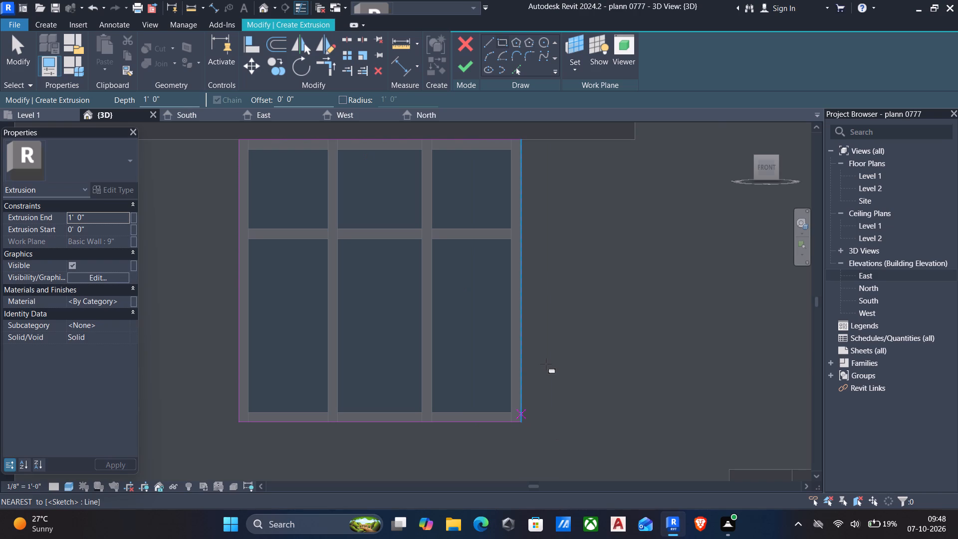
# Delete the top line of the rectangle around the westernmost window.
pyautogui.scroll(-1, 373, 327)
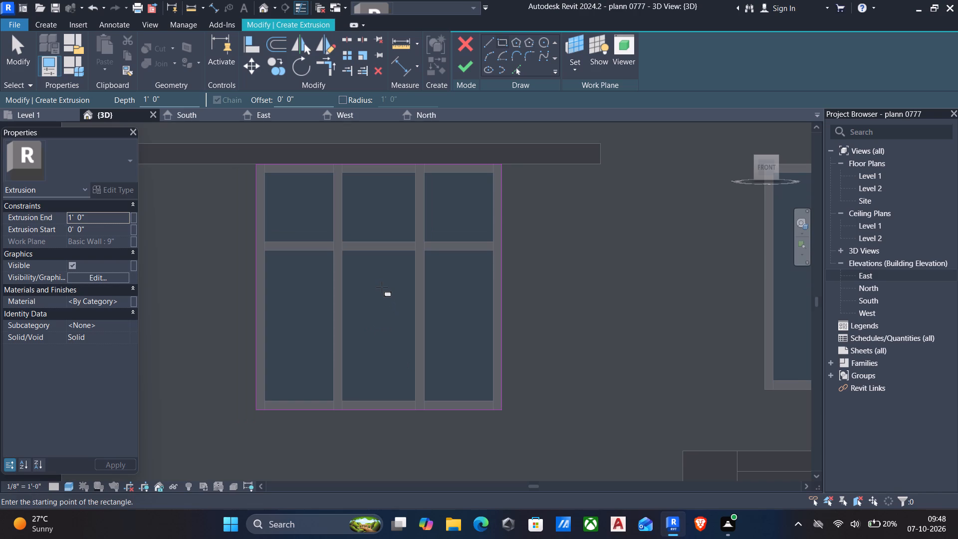
pyautogui.moveTo(382, 287); pyautogui.dragTo(511, 287, button='middle')
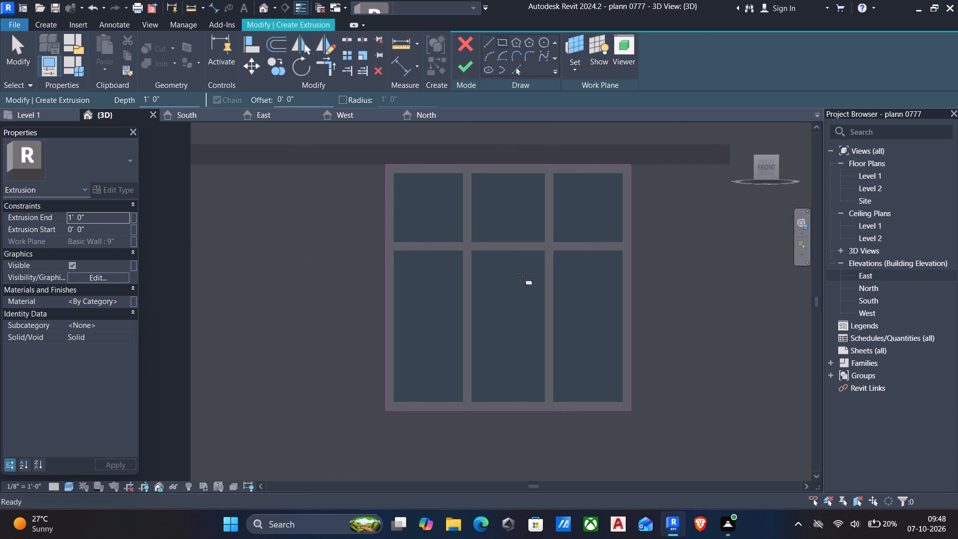
pyautogui.press('Escape')
pyautogui.click(464, 167)
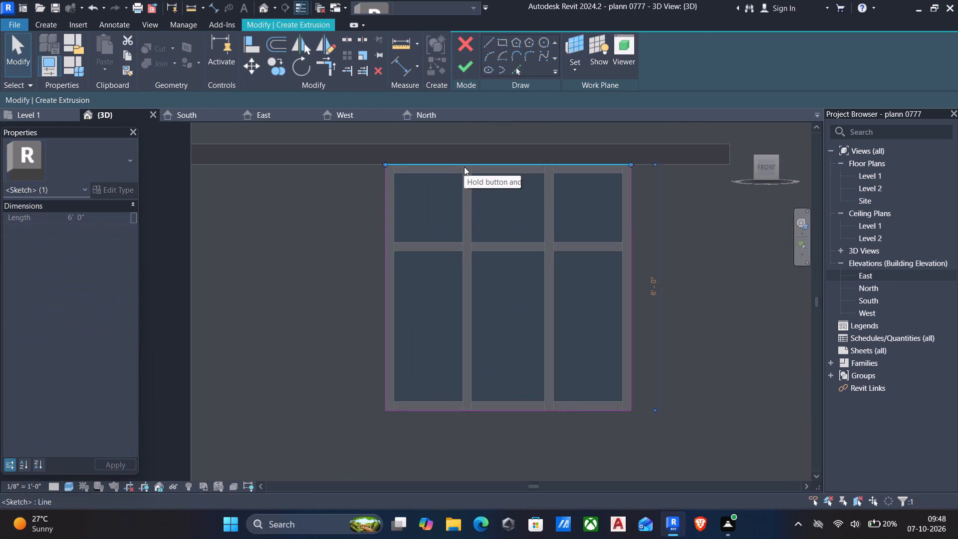
pyautogui.press('Delete')
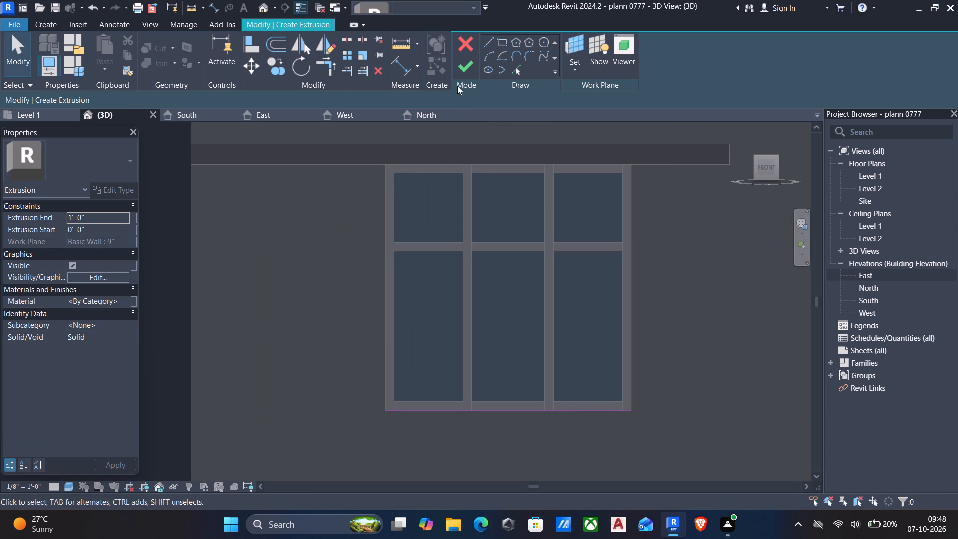
# Draw profile lines from the window's top west corner to the wall's west edge, 9' down to the ground, and 15' along the wall base.
pyautogui.click(488, 42)
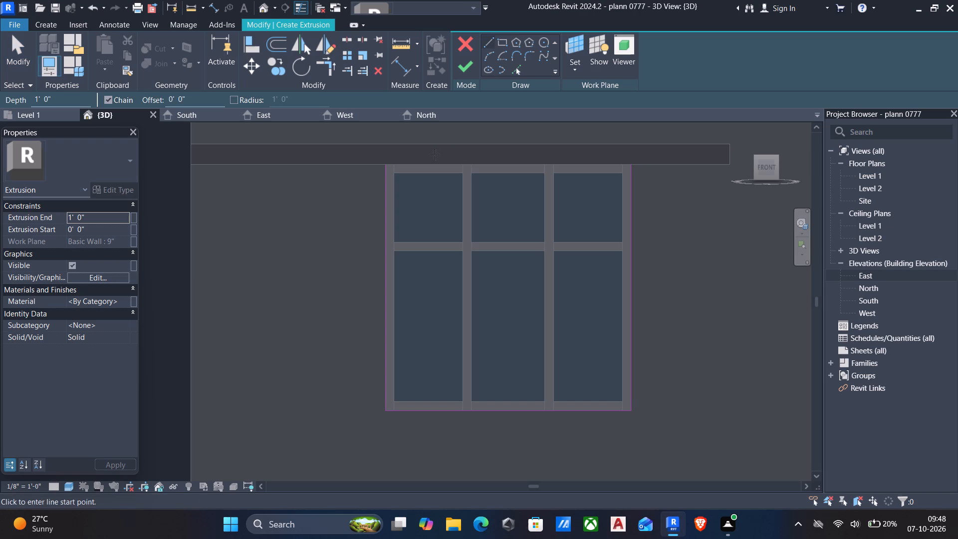
pyautogui.click(387, 166)
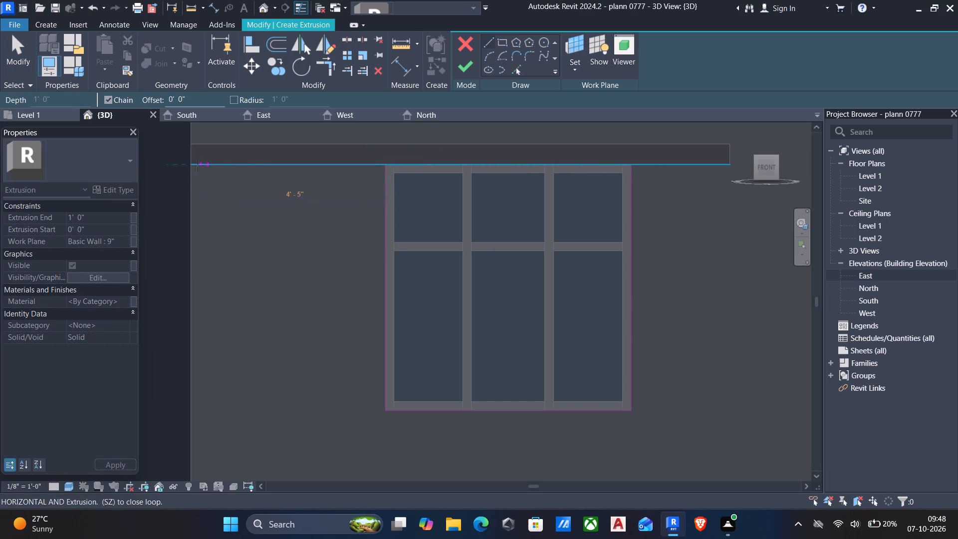
pyautogui.click(191, 167)
pyautogui.scroll(-4, 196, 234)
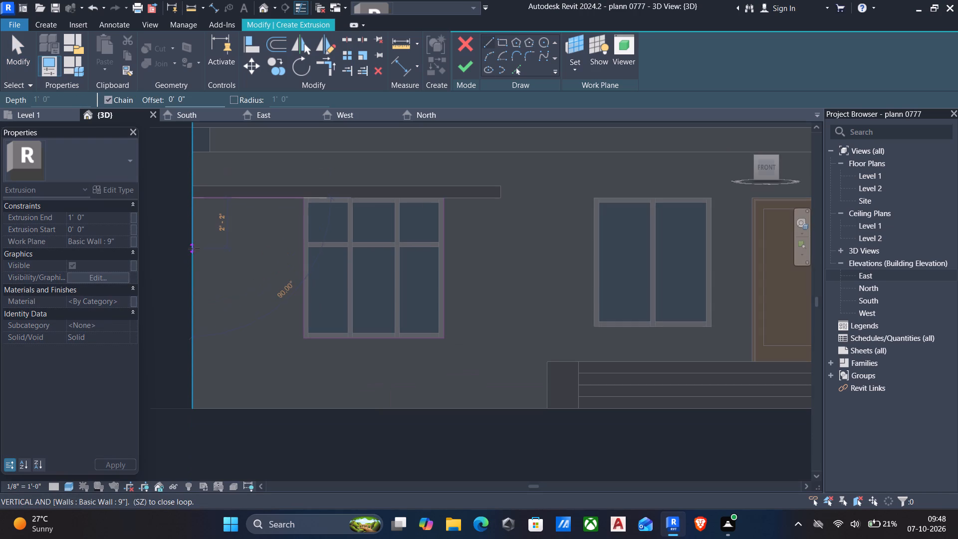
pyautogui.click(194, 411)
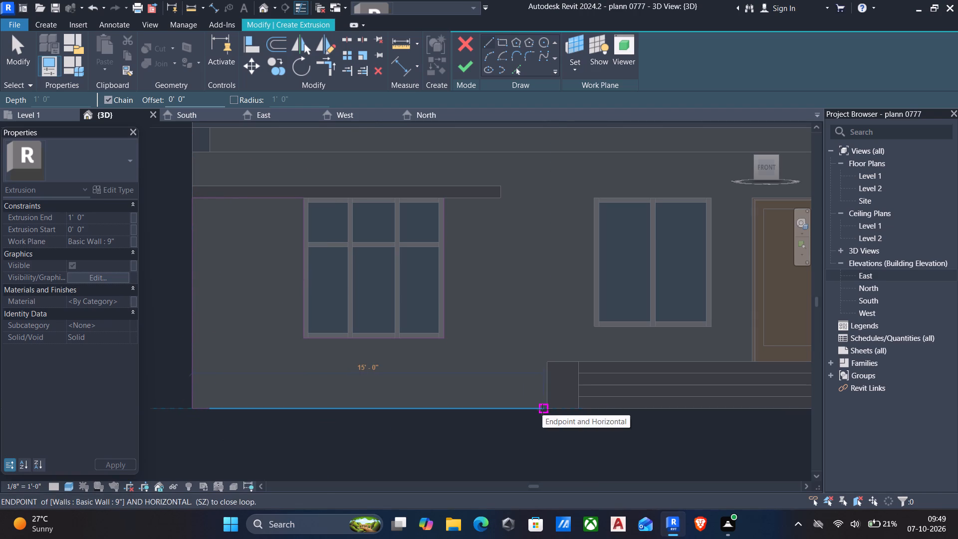
pyautogui.click(544, 410)
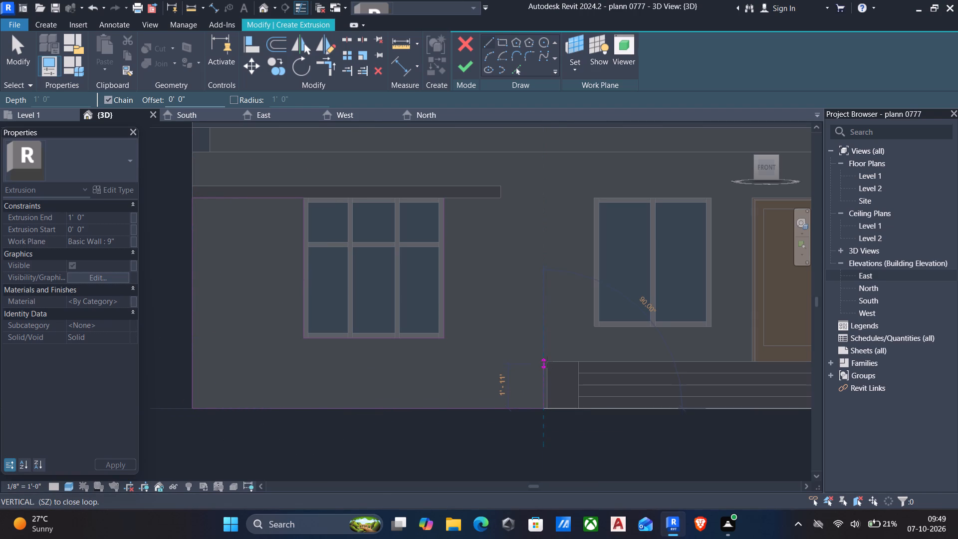
pyautogui.press('Escape')
pyautogui.scroll(8, 547, 399)
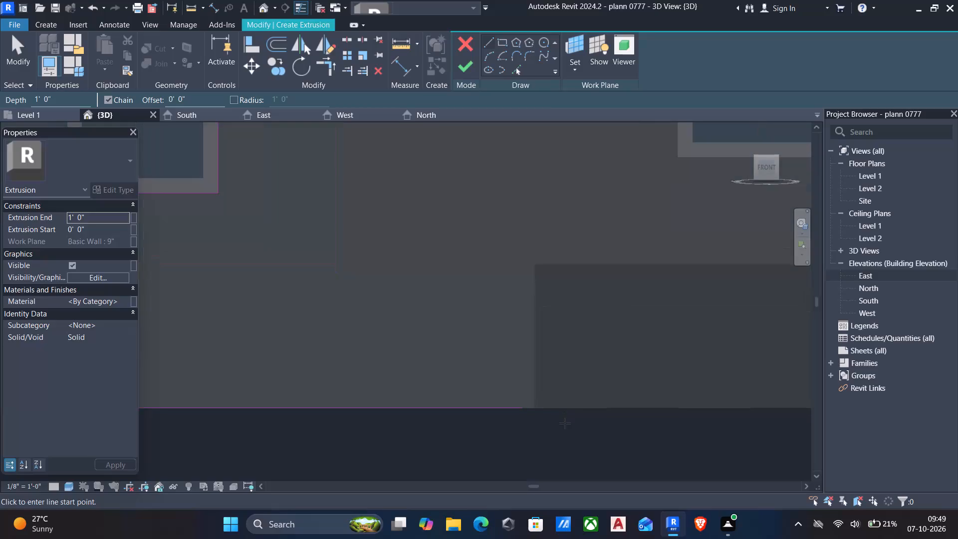
pyautogui.press('Escape')
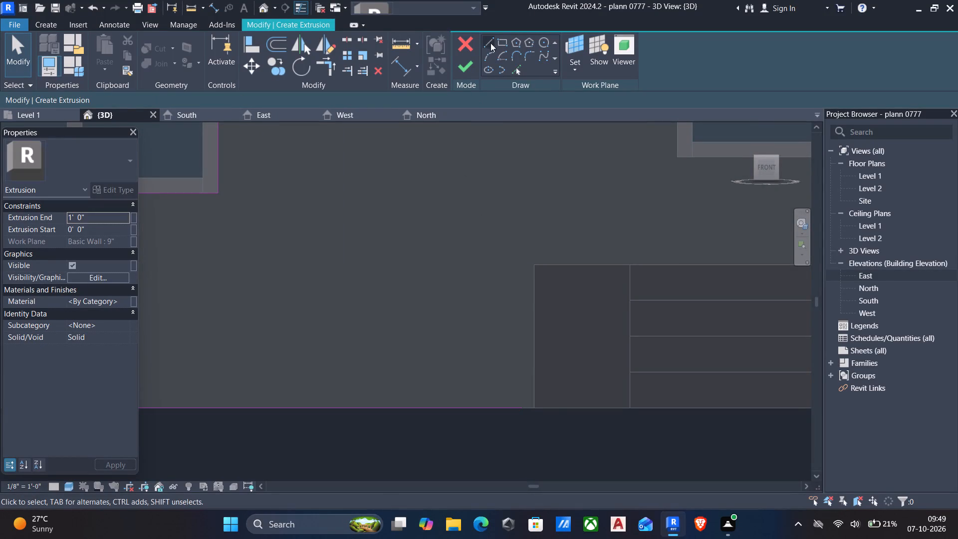
# Extend the base line to the porch's west side and draw a 2' line up to the porch's top corner.
pyautogui.click(490, 42)
pyautogui.scroll(5, 519, 423)
pyautogui.click(523, 394)
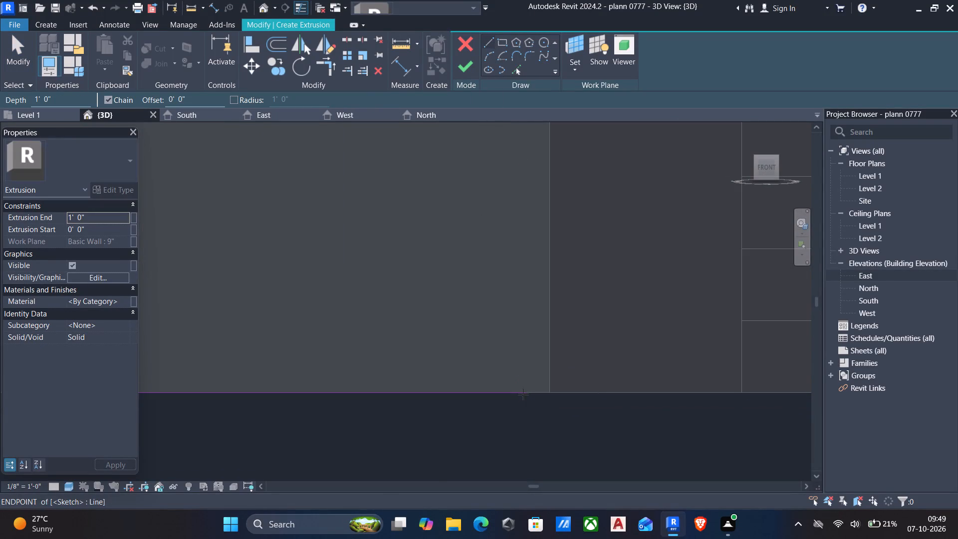
pyautogui.click(546, 393)
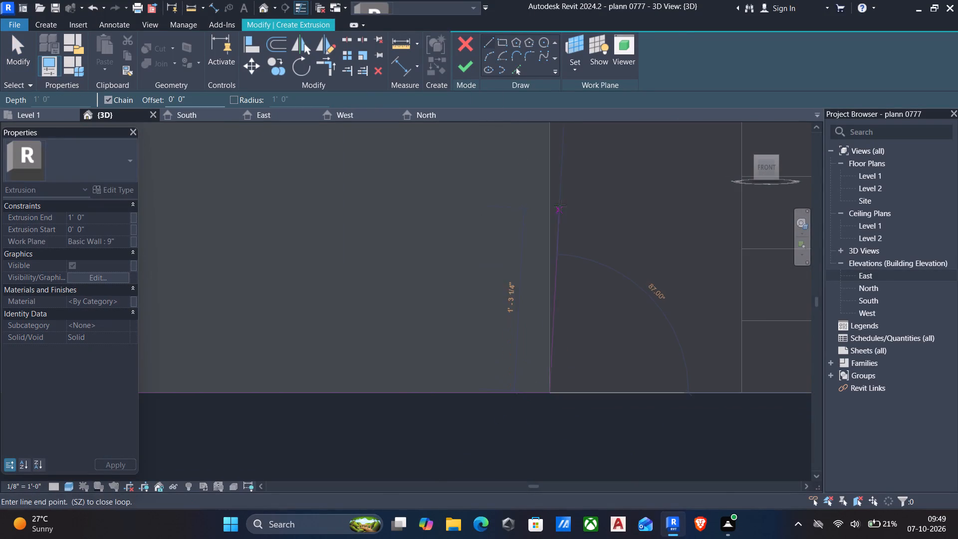
pyautogui.scroll(-3, 527, 368)
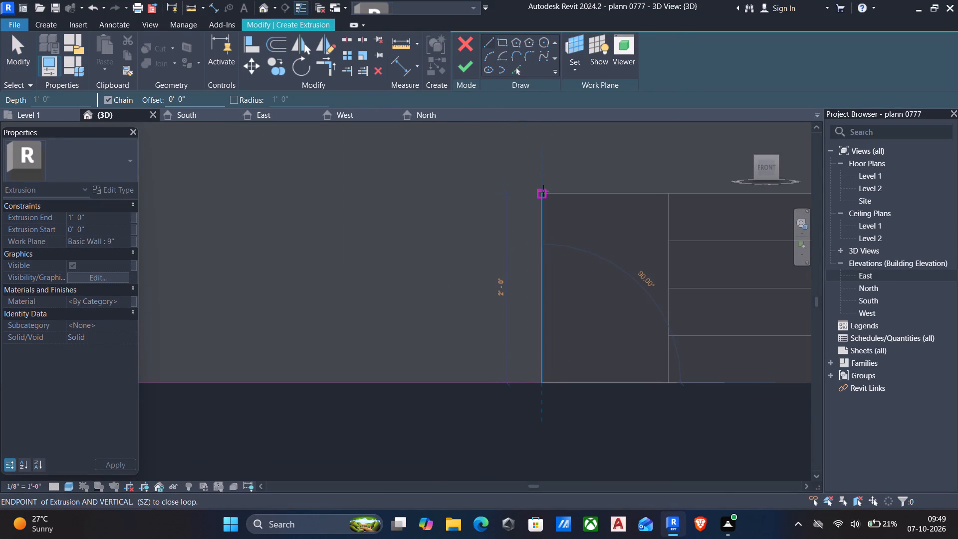
pyautogui.click(543, 191)
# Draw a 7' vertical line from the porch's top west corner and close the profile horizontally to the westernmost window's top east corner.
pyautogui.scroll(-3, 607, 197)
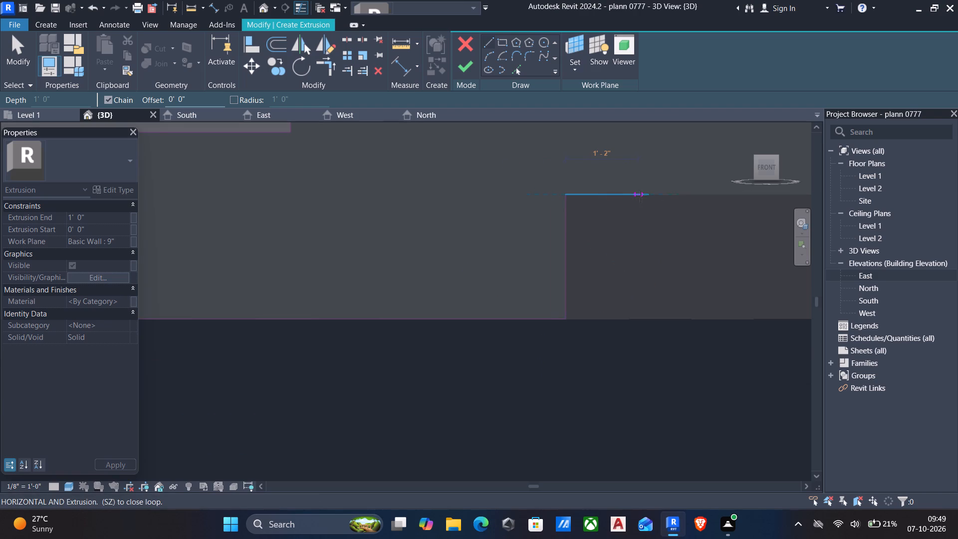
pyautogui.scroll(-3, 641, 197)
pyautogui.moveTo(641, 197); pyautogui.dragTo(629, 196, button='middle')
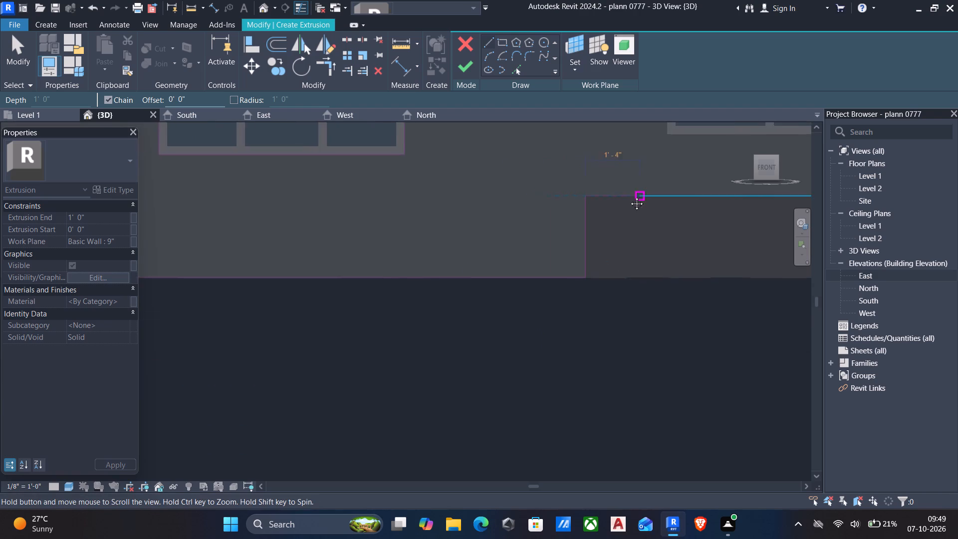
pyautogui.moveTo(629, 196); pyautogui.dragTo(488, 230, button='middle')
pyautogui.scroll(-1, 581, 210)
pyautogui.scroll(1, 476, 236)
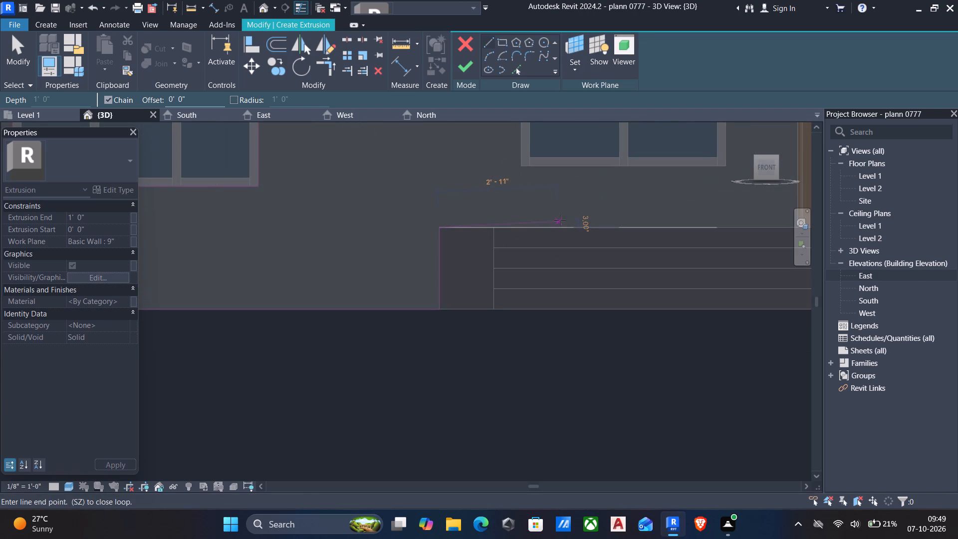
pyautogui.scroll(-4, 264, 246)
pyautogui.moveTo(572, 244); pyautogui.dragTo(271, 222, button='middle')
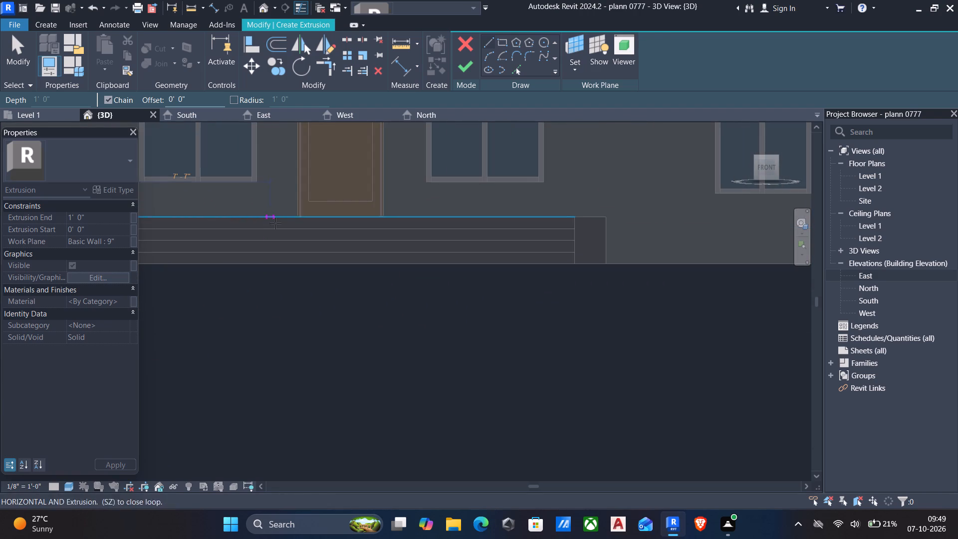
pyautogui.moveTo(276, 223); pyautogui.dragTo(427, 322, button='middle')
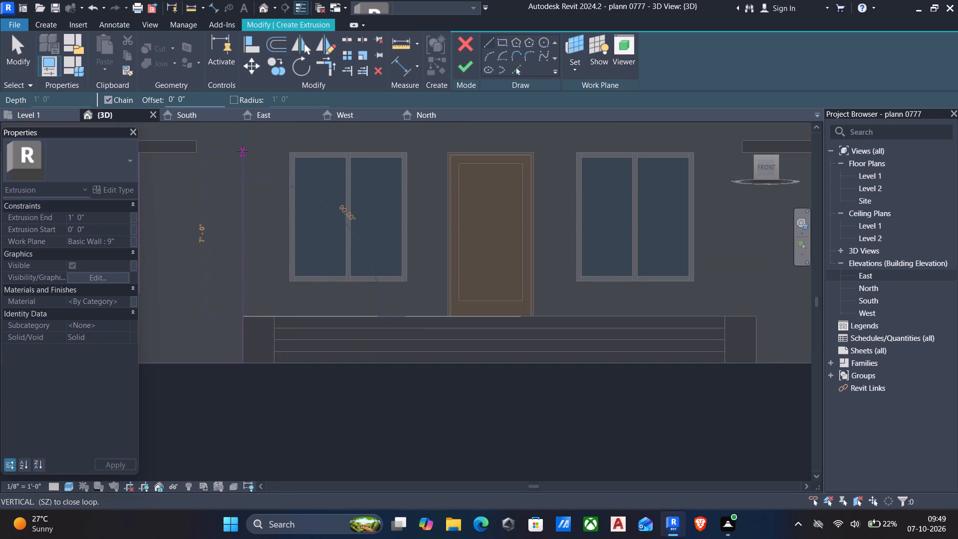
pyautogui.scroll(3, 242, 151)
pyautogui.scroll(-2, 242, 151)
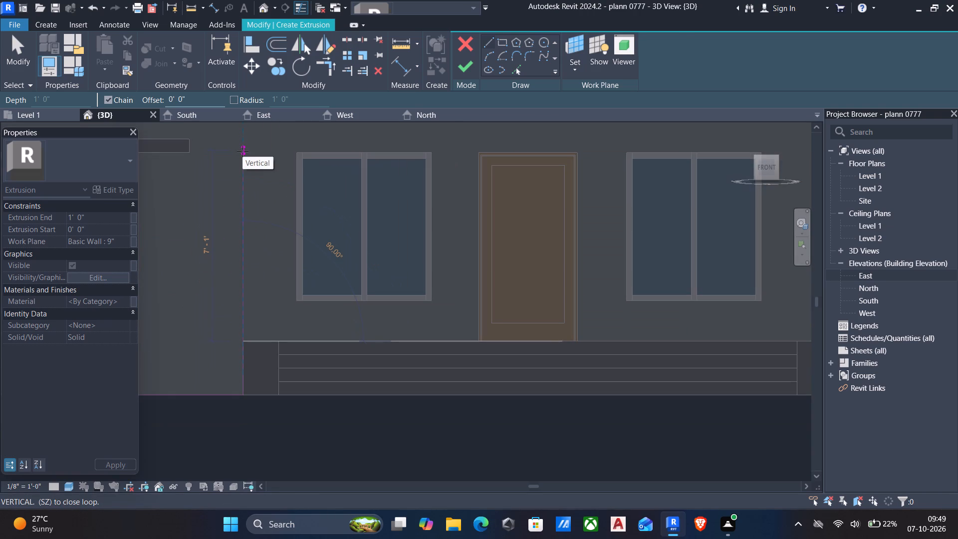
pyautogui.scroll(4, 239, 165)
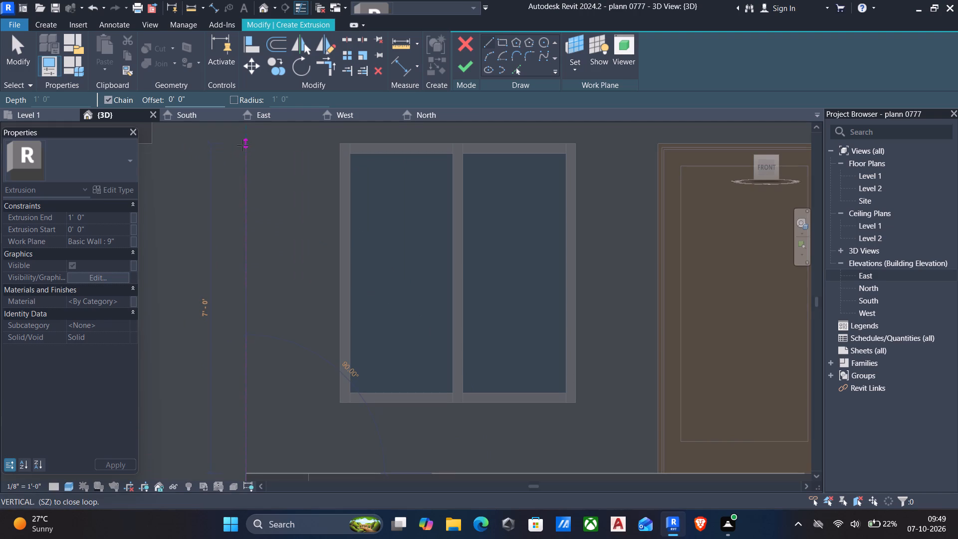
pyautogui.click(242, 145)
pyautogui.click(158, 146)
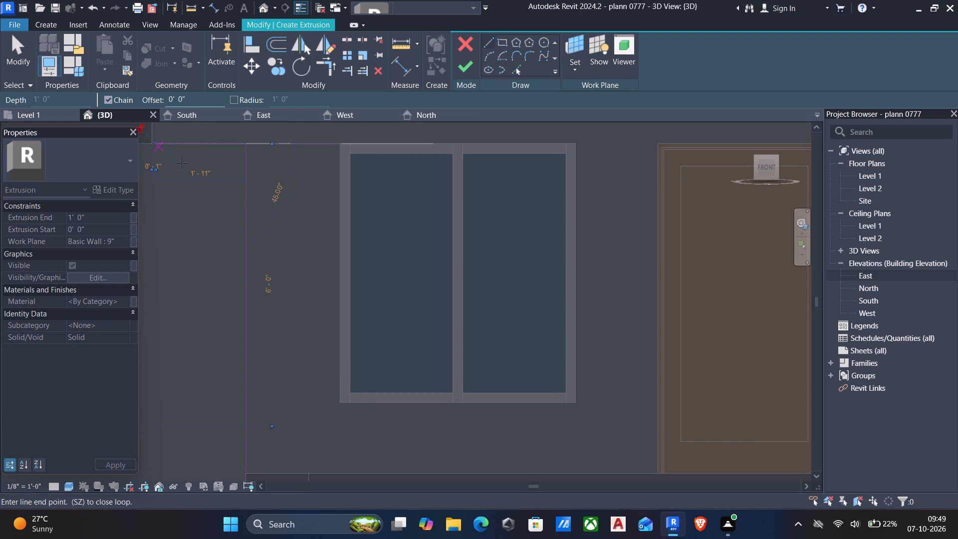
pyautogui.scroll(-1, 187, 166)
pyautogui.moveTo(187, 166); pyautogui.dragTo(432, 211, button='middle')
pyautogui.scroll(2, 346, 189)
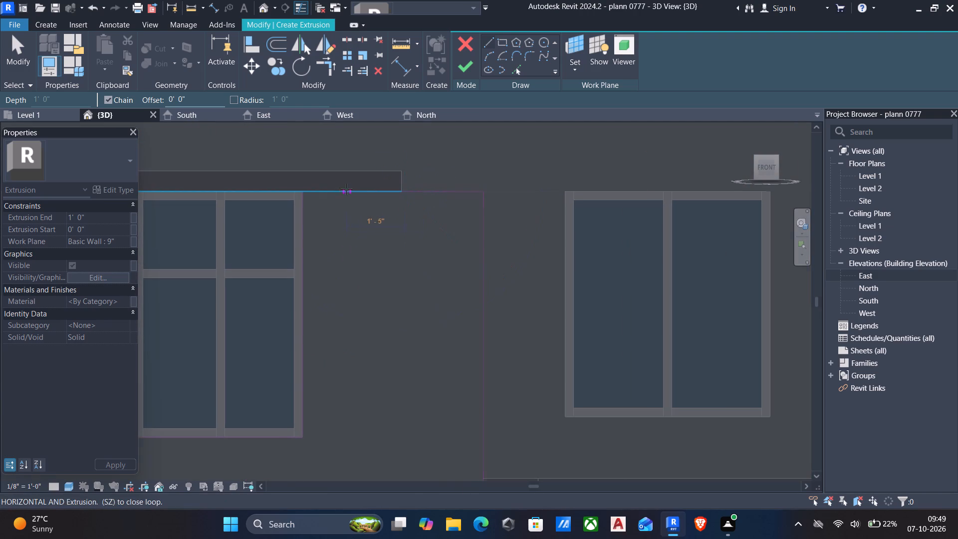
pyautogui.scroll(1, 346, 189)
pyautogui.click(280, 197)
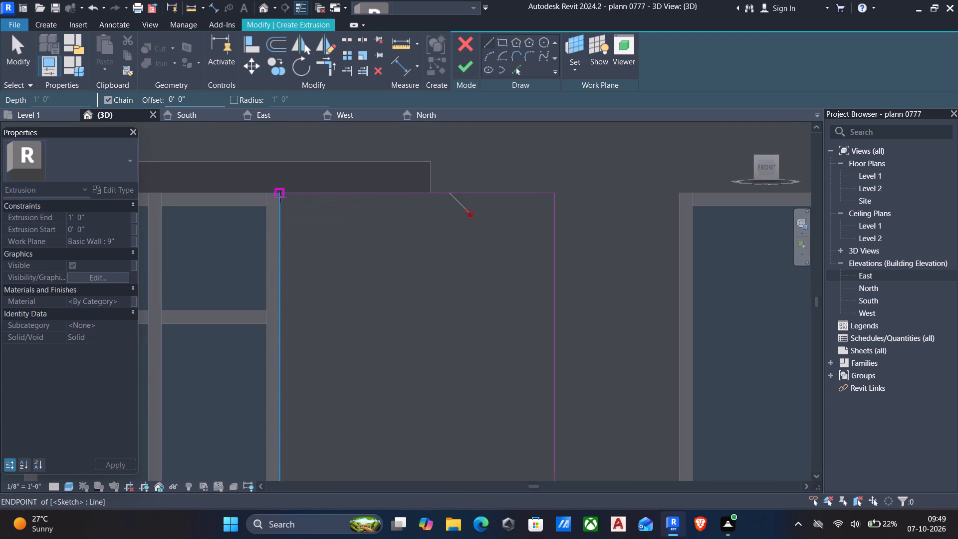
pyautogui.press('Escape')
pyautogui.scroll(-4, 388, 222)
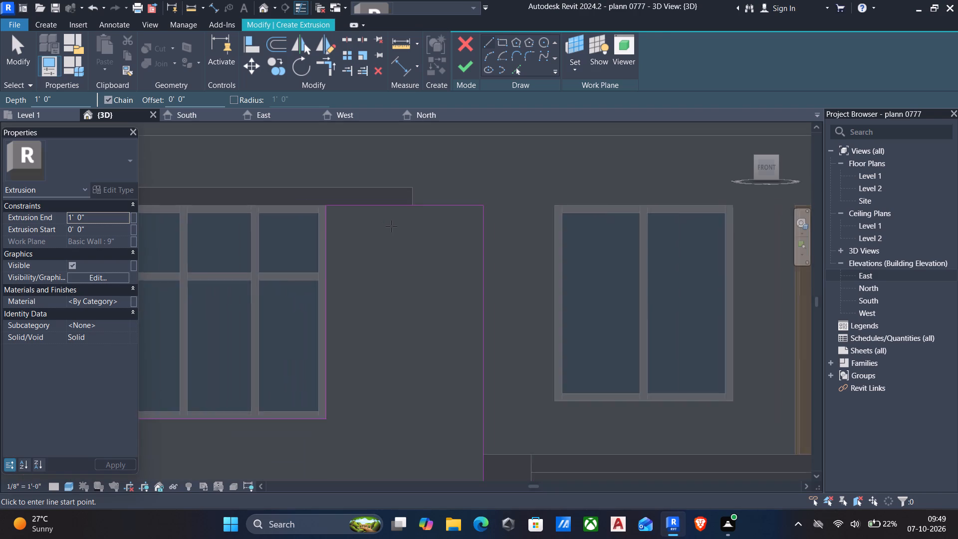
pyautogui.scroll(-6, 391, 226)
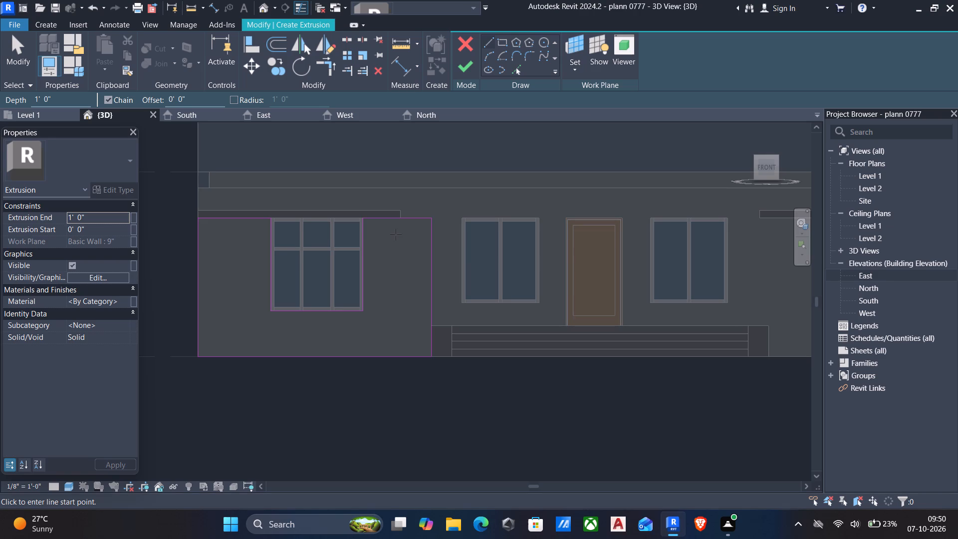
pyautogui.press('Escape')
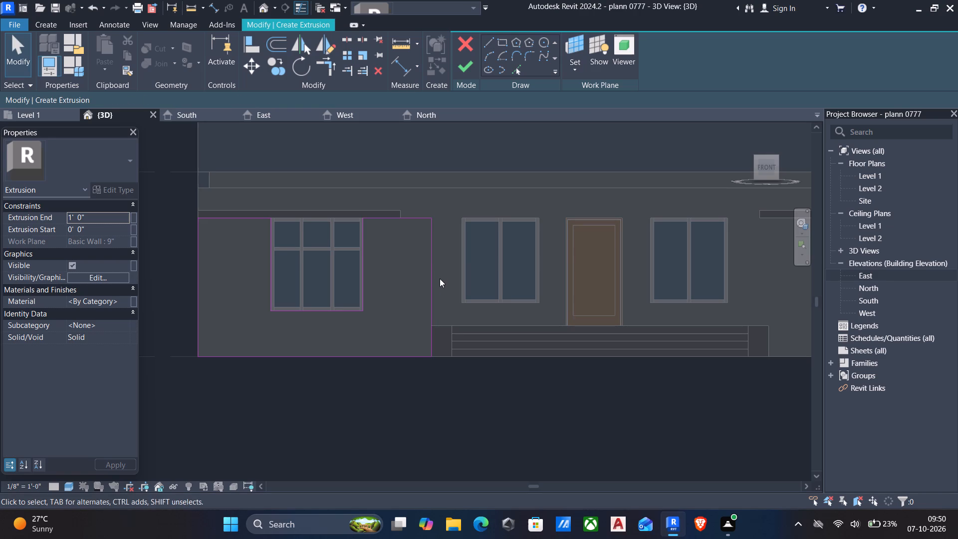
# Delete the entire sketched profile around the westernmost front window.
pyautogui.moveTo(440, 278); pyautogui.dragTo(407, 265)
pyautogui.press('s')
pyautogui.press('a')
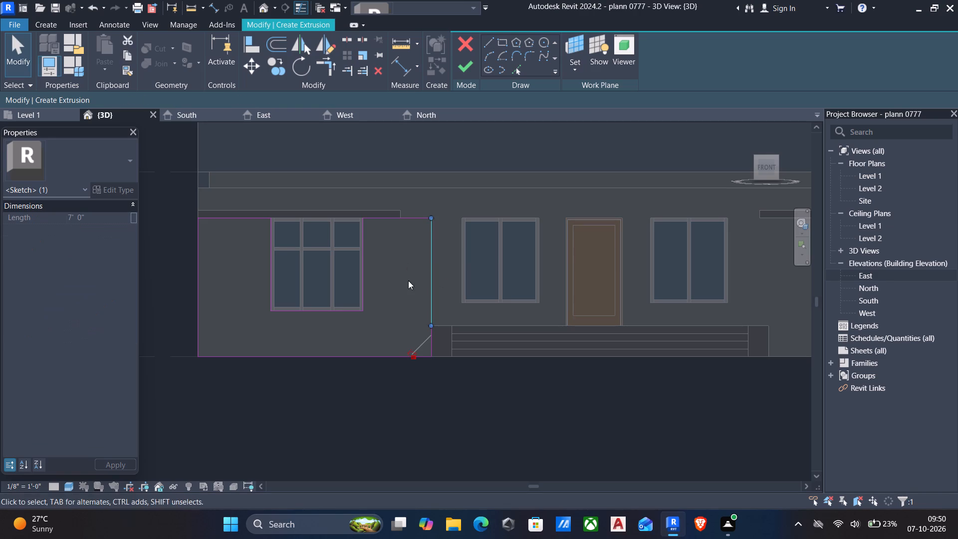
pyautogui.click(283, 313)
pyautogui.moveTo(445, 388); pyautogui.dragTo(389, 351)
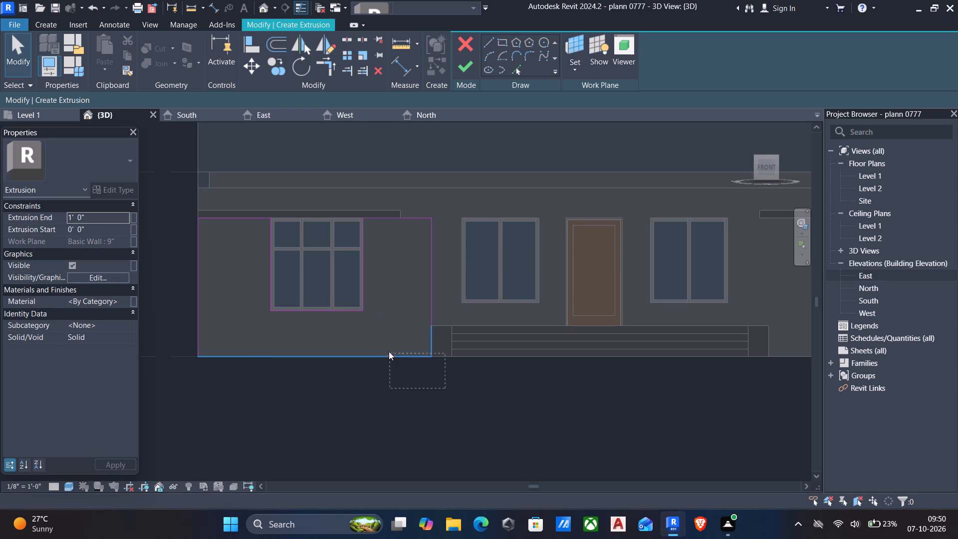
pyautogui.moveTo(389, 351); pyautogui.dragTo(174, 203)
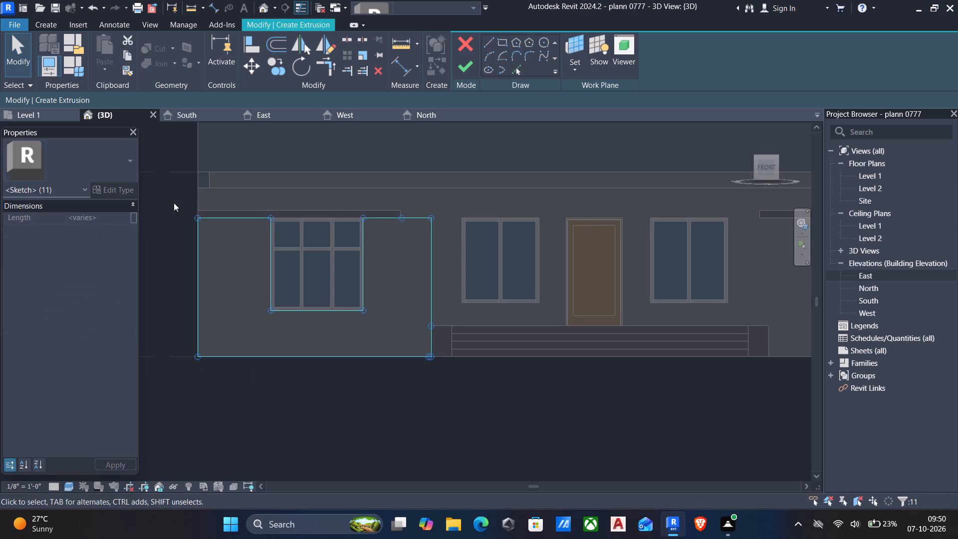
pyautogui.press('Delete')
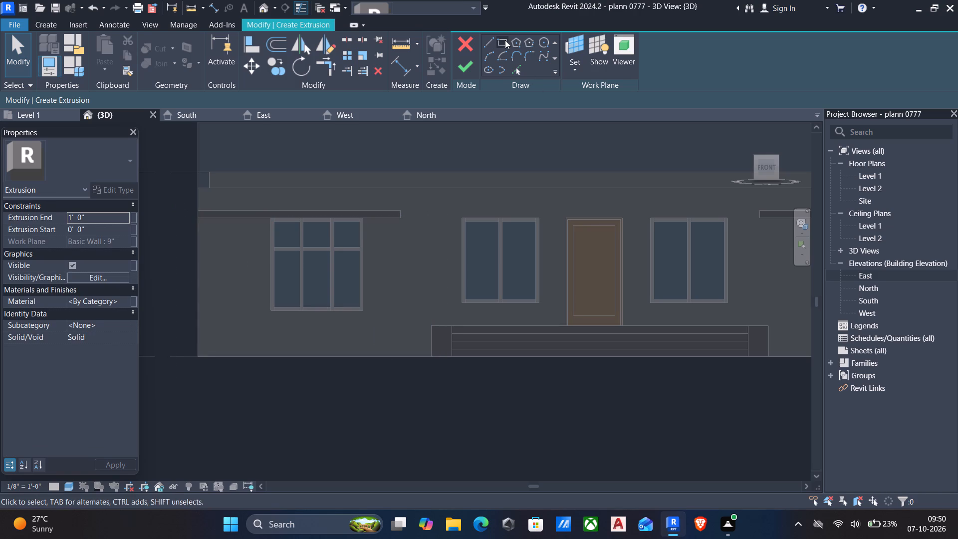
# Sketch a 51'-6" wide, about 7'-2" high rectangle across the front wall, from window-top level at the west edge to the east edge.
pyautogui.click(505, 39)
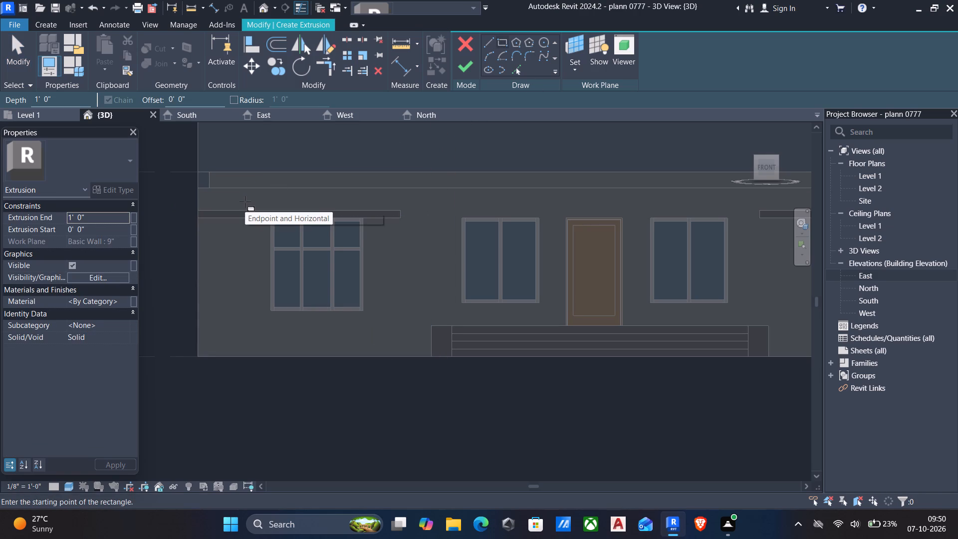
pyautogui.click(196, 217)
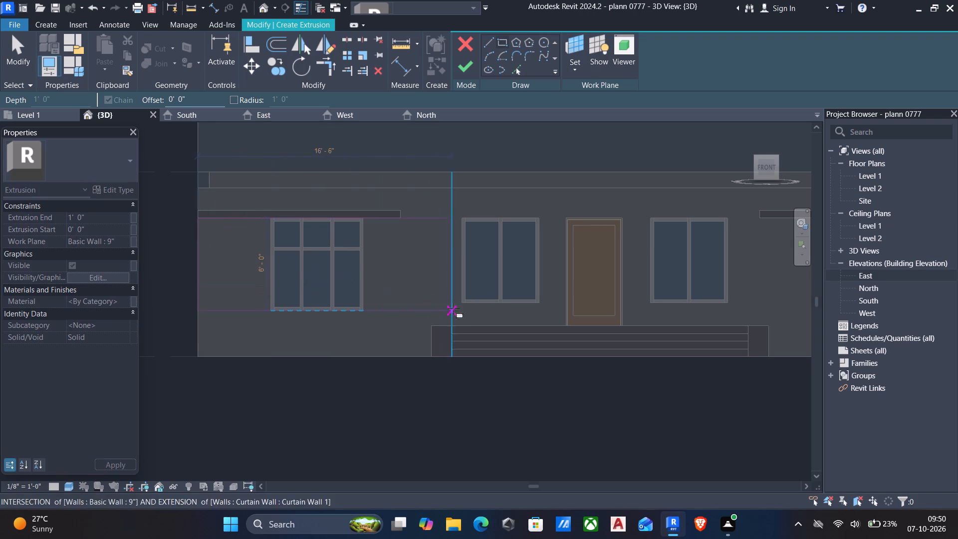
pyautogui.moveTo(515, 327); pyautogui.dragTo(453, 338, button='middle')
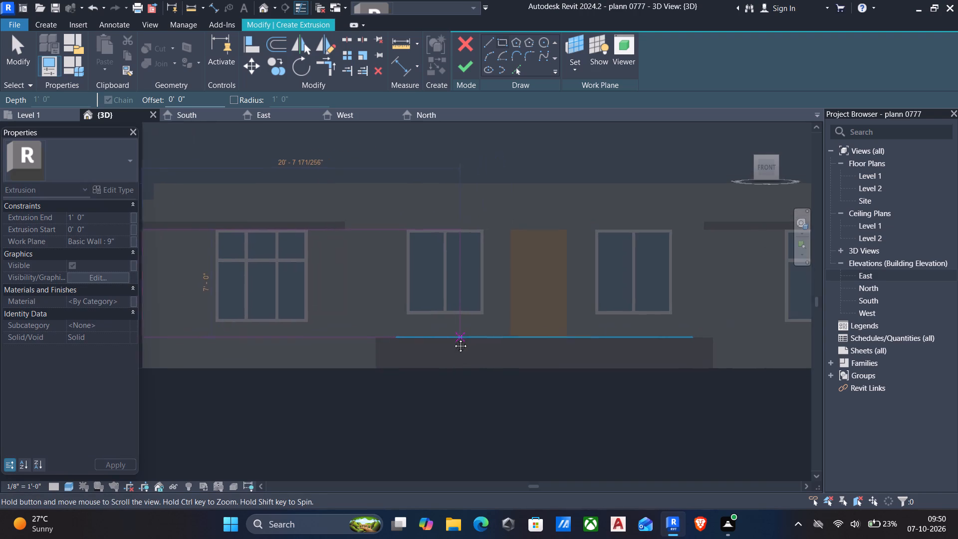
pyautogui.moveTo(453, 338); pyautogui.dragTo(346, 334, button='middle')
pyautogui.moveTo(644, 332); pyautogui.dragTo(620, 341, button='middle')
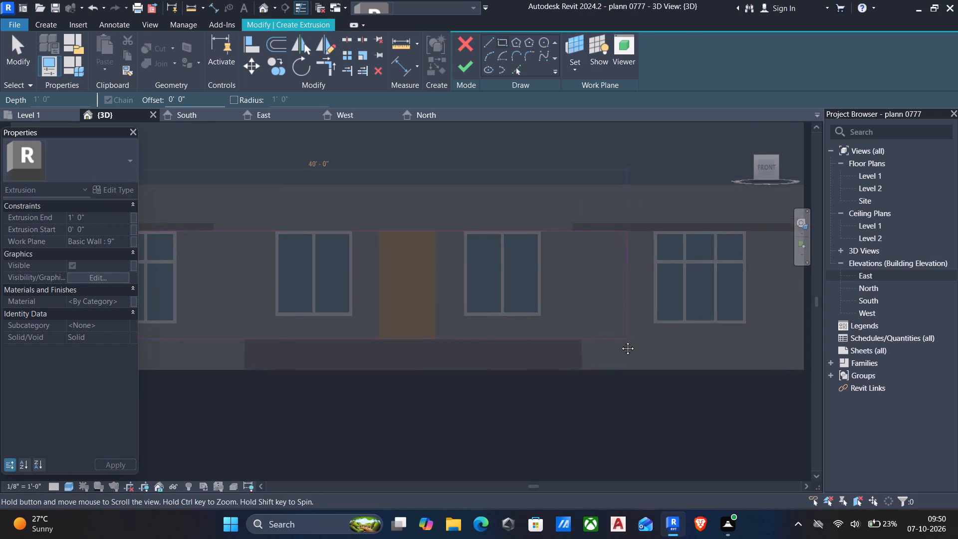
pyautogui.moveTo(620, 341); pyautogui.dragTo(480, 336, button='middle')
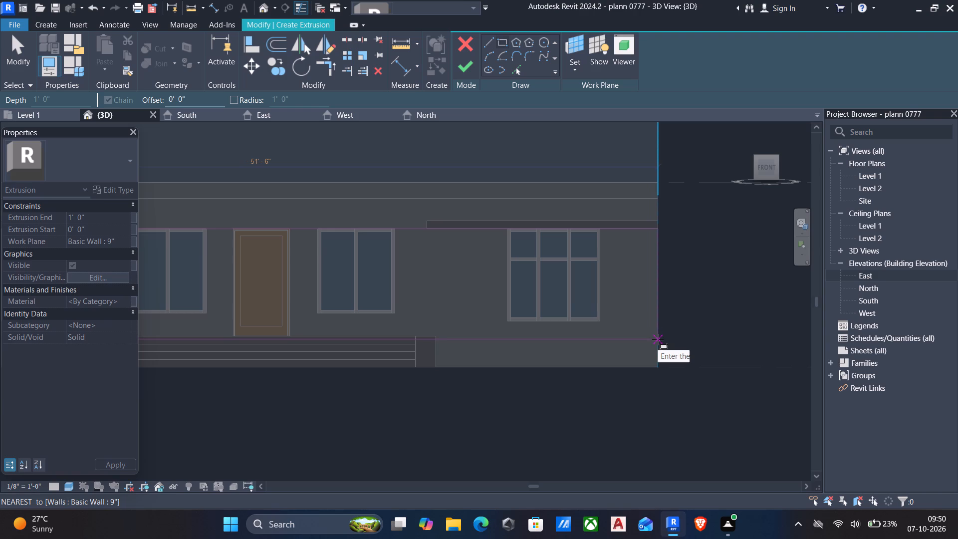
pyautogui.click(658, 339)
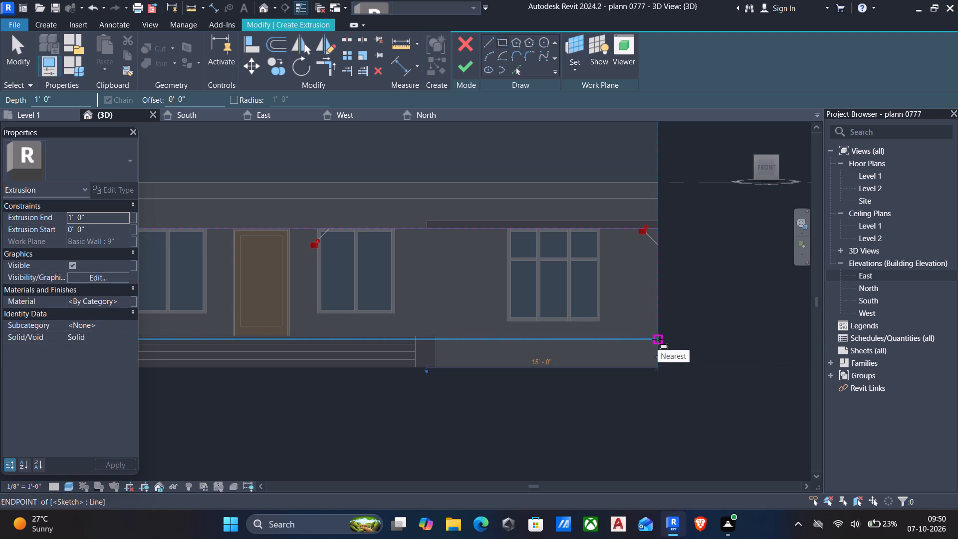
pyautogui.press('Escape')
pyautogui.press('Escape')
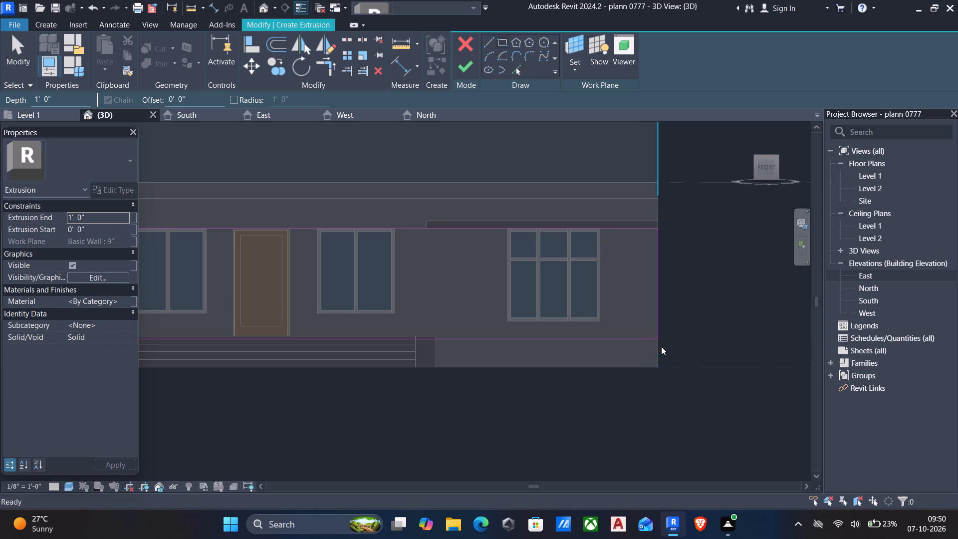
# Nudge the rectangle's bottom line up to the level of the porch's top edge.
pyautogui.click(639, 340)
pyautogui.press('Down')
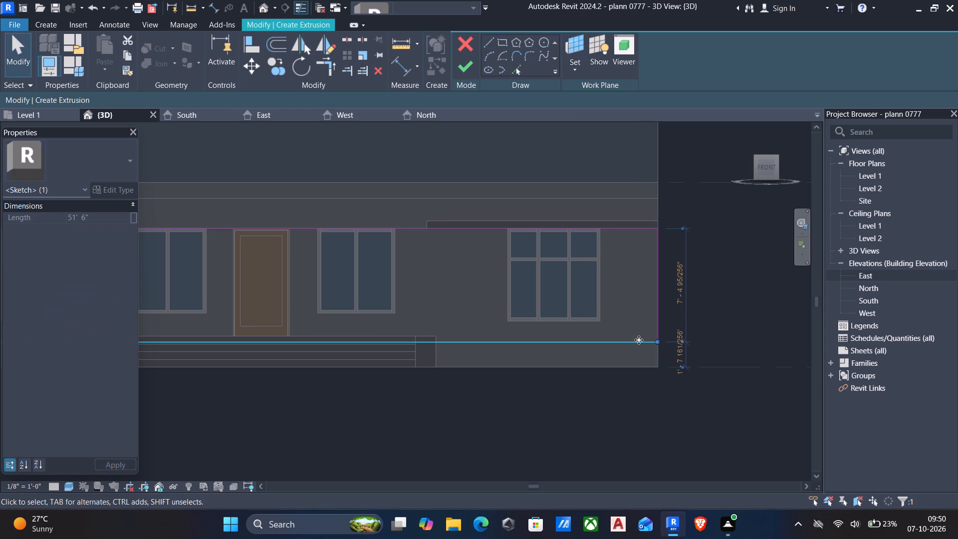
pyautogui.press('Up')
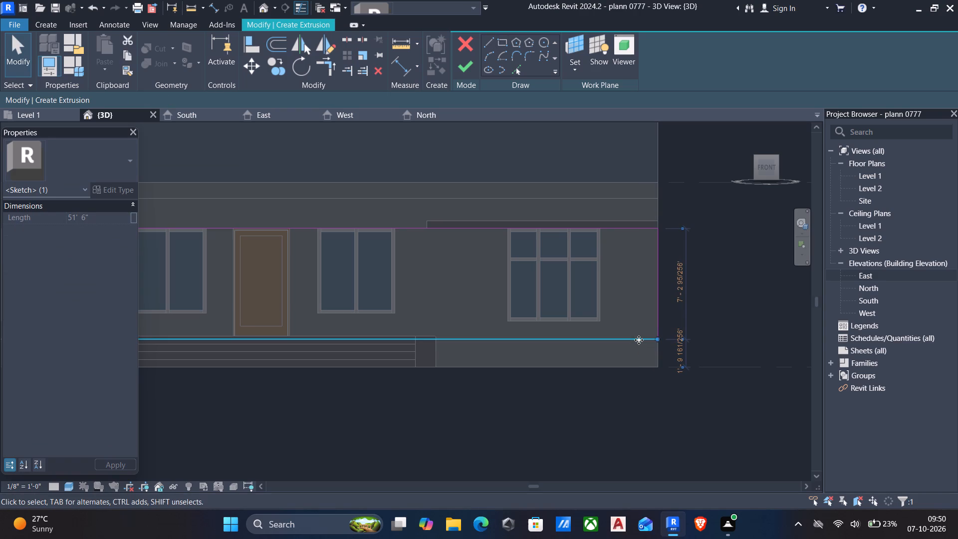
pyautogui.press('Up')
pyautogui.press('Escape')
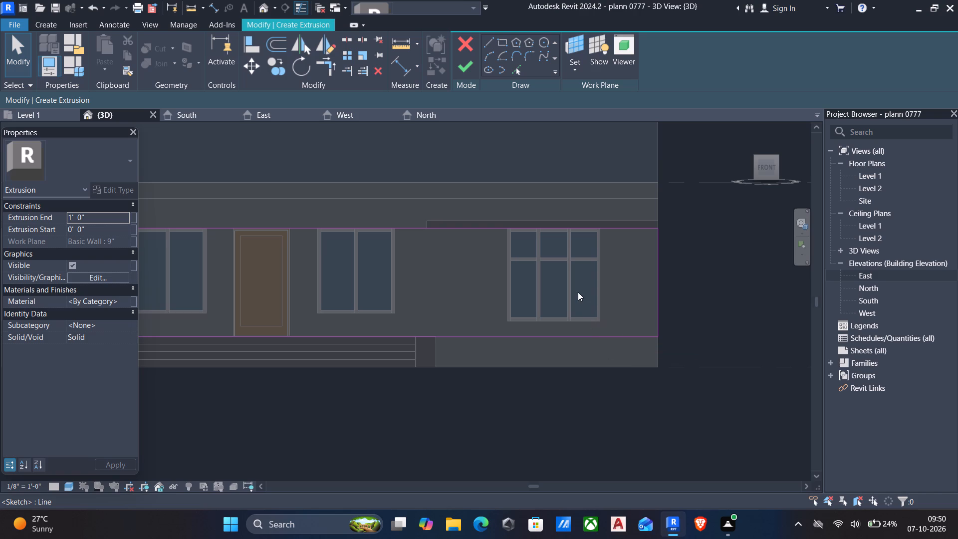
# Split the rectangle's bottom line beneath the easternmost window, 4'-6" from the wall's east edge.
pyautogui.write('sl')
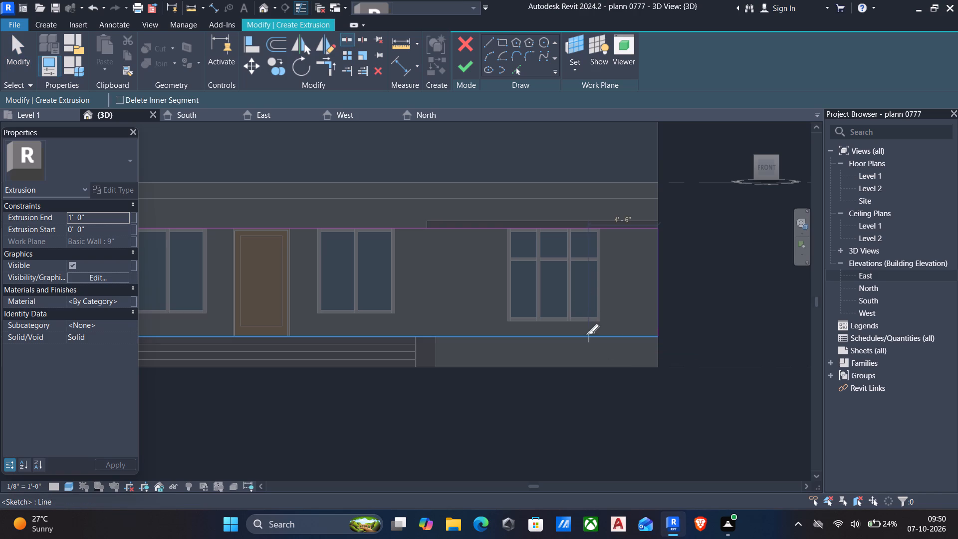
pyautogui.click(588, 334)
pyautogui.press('Escape')
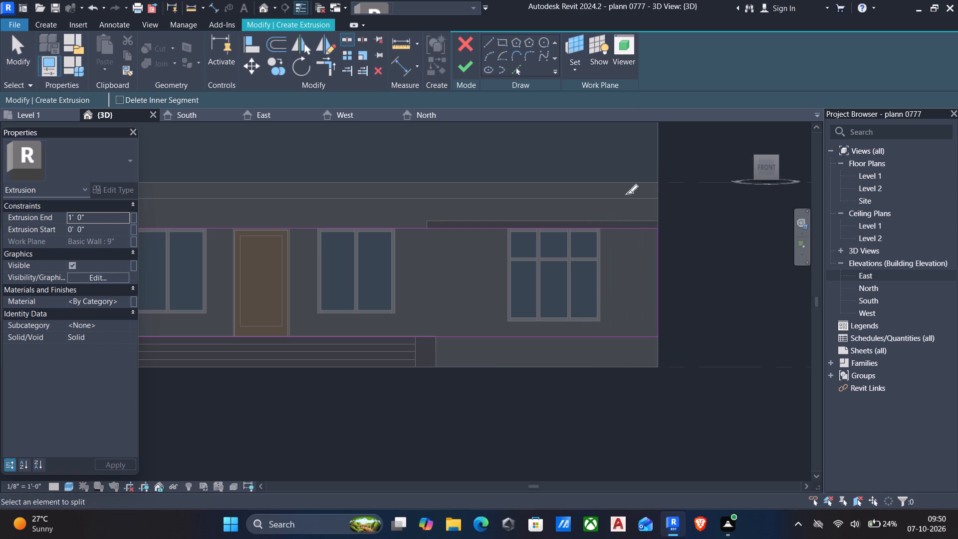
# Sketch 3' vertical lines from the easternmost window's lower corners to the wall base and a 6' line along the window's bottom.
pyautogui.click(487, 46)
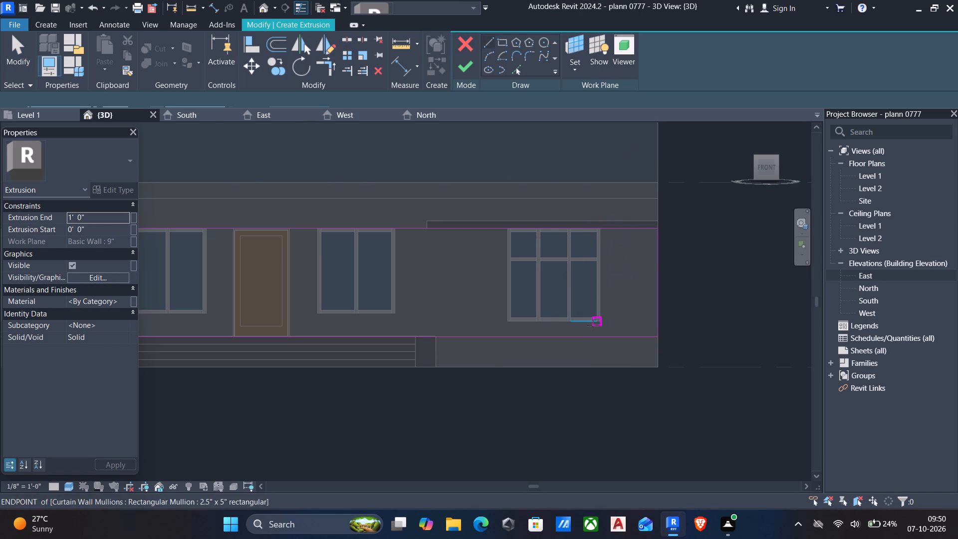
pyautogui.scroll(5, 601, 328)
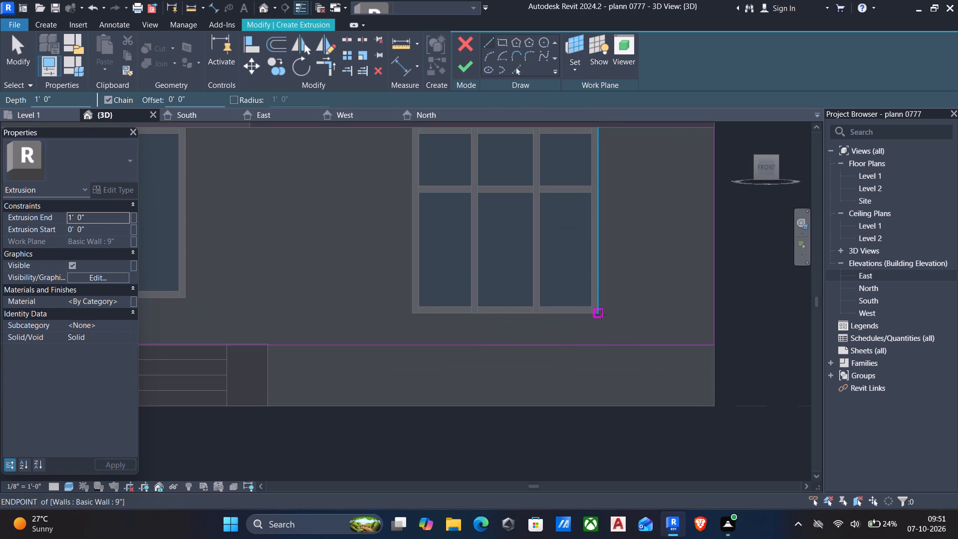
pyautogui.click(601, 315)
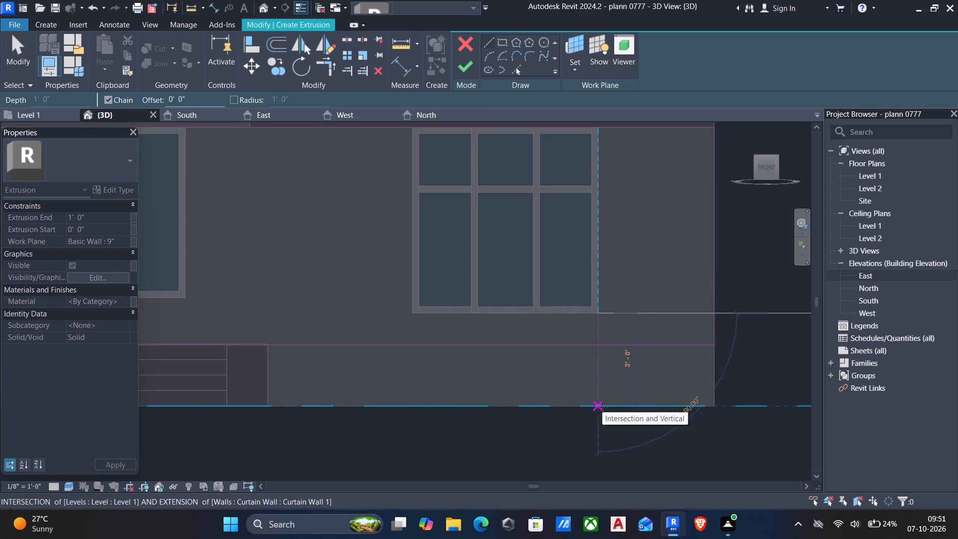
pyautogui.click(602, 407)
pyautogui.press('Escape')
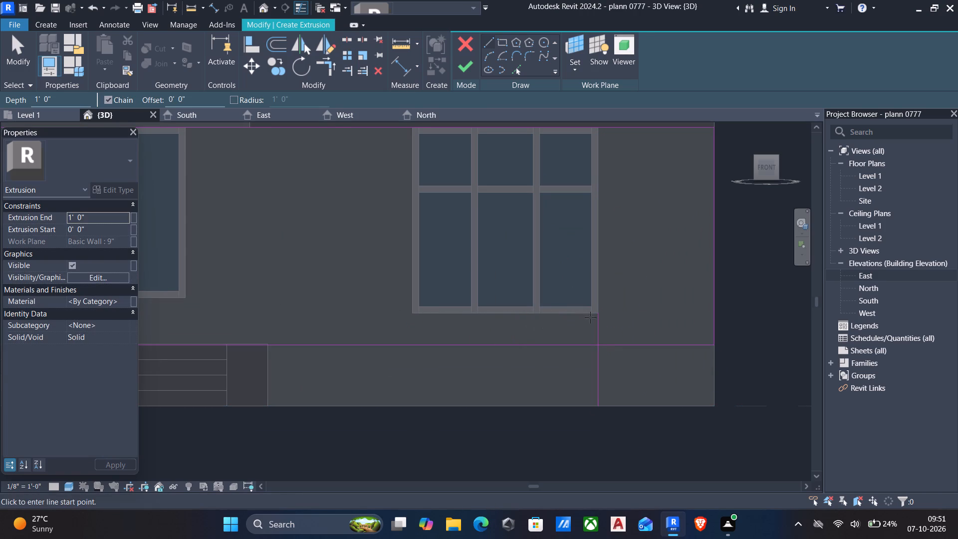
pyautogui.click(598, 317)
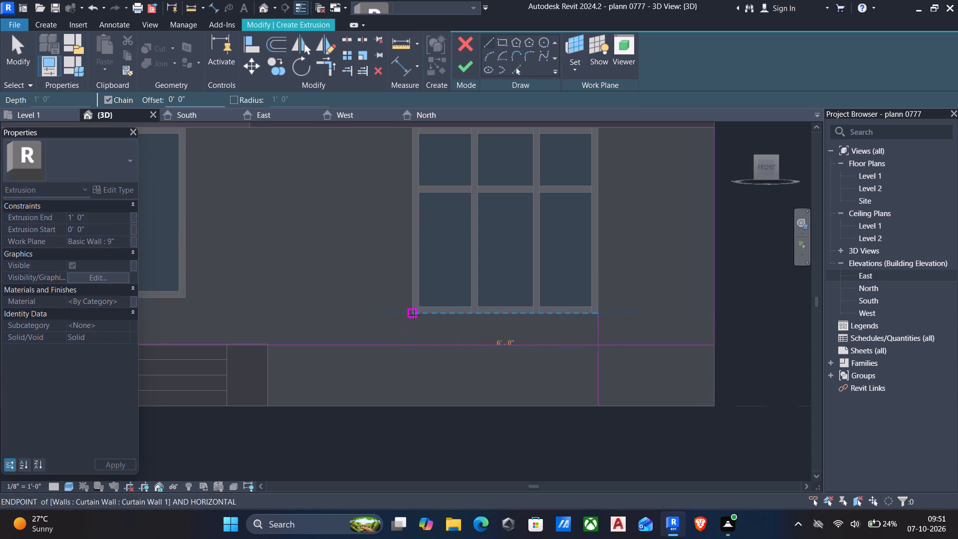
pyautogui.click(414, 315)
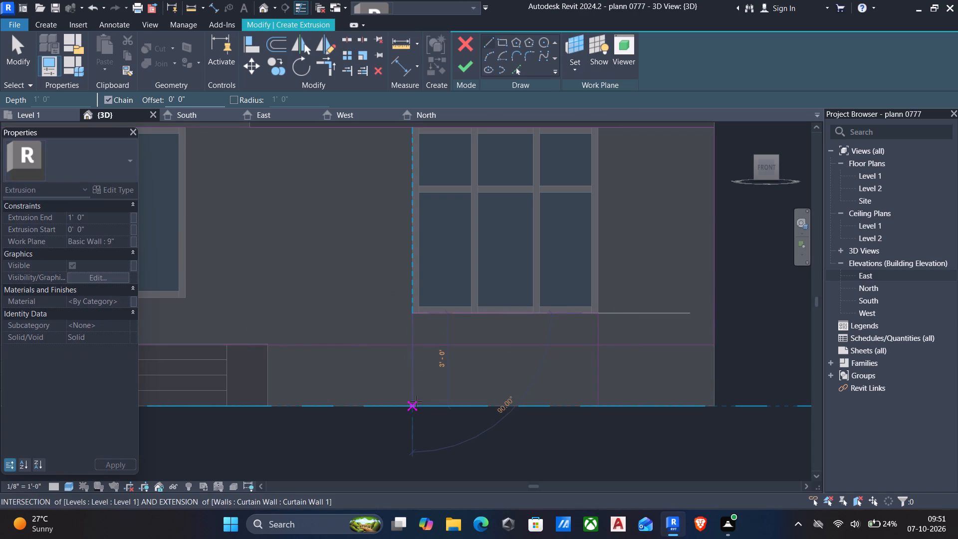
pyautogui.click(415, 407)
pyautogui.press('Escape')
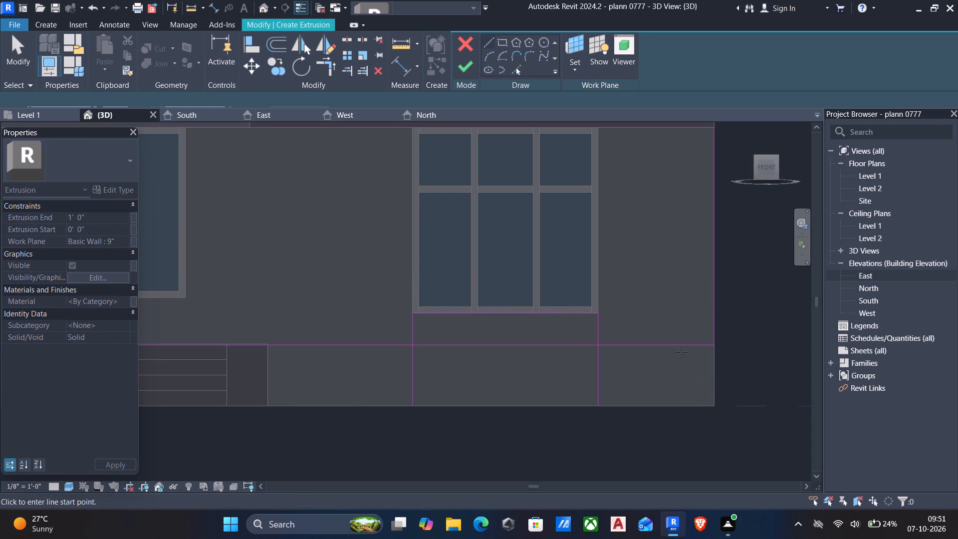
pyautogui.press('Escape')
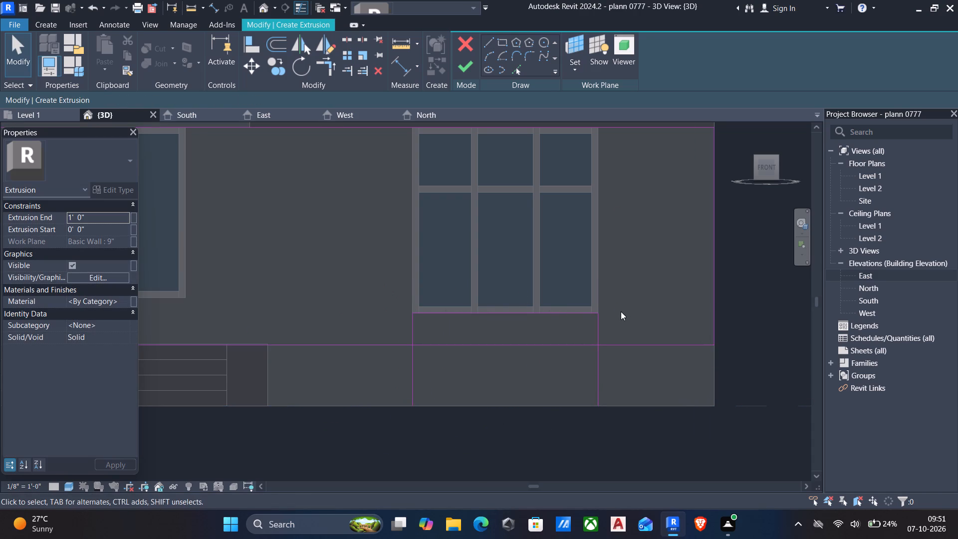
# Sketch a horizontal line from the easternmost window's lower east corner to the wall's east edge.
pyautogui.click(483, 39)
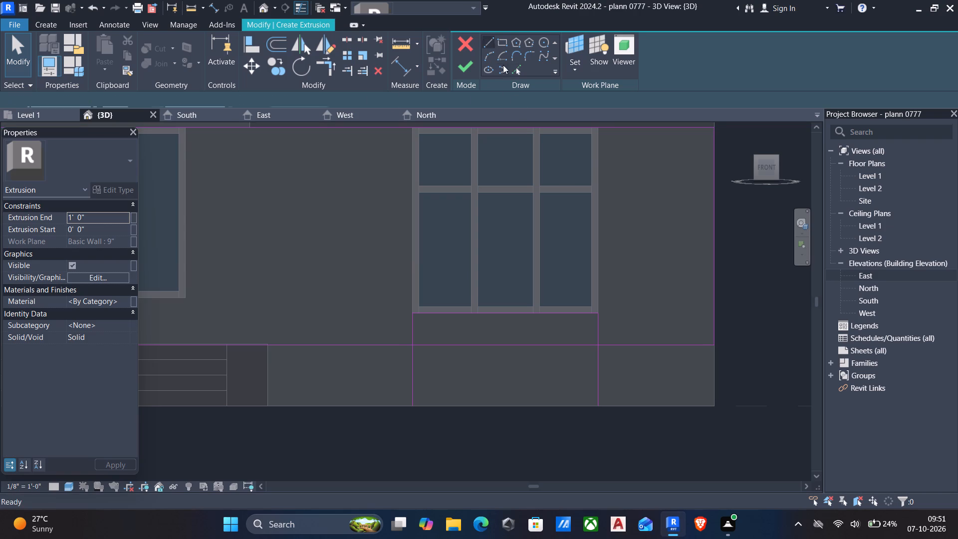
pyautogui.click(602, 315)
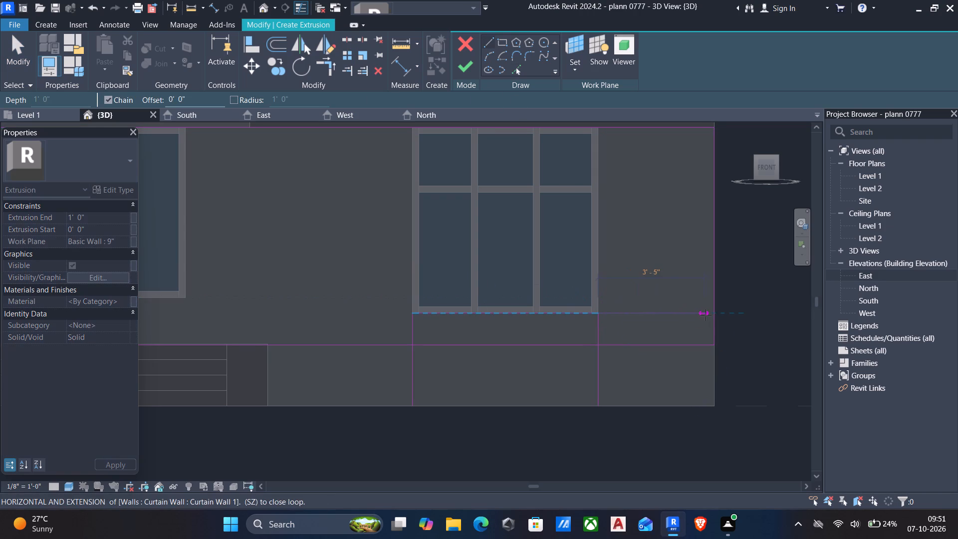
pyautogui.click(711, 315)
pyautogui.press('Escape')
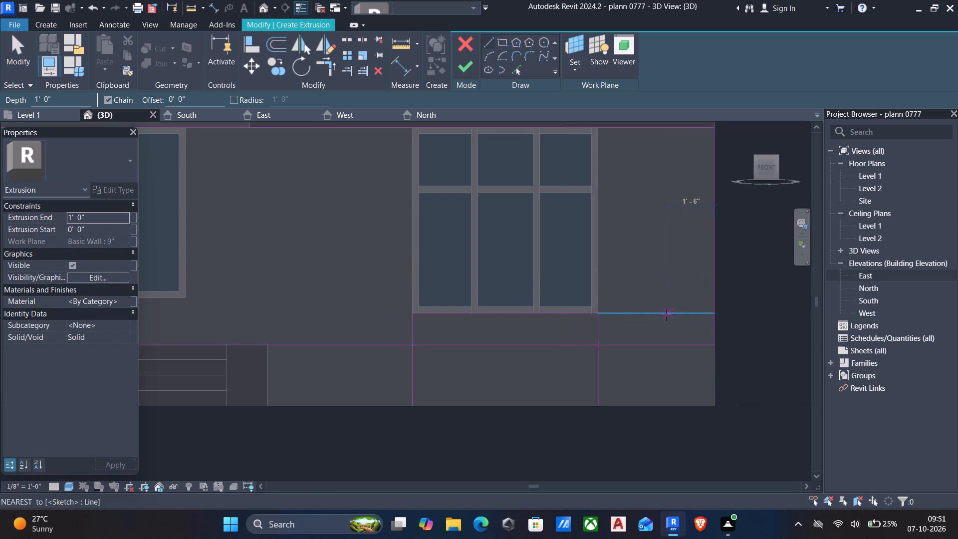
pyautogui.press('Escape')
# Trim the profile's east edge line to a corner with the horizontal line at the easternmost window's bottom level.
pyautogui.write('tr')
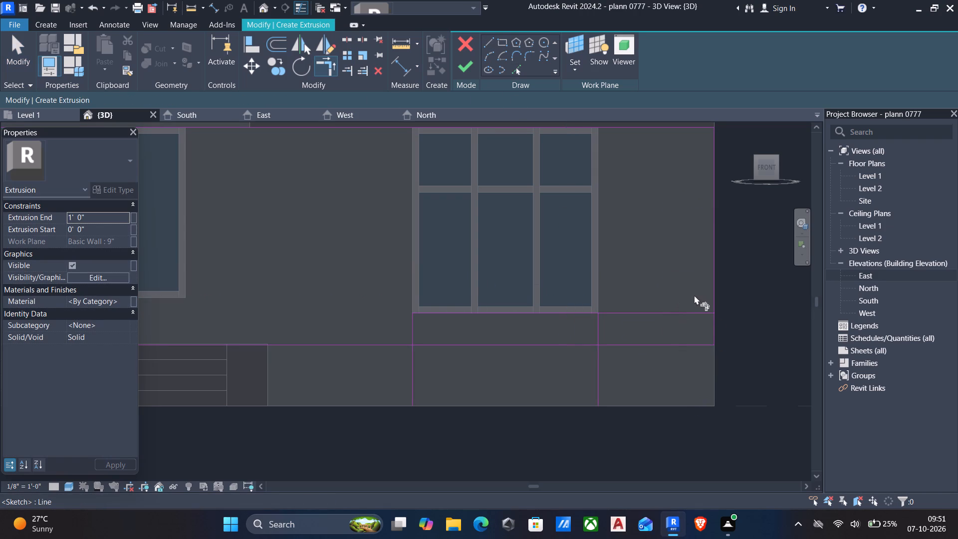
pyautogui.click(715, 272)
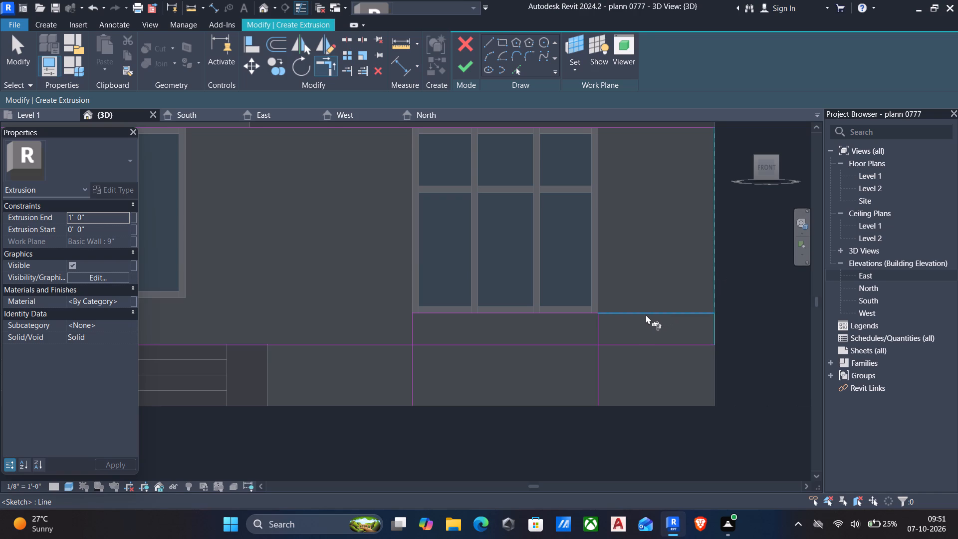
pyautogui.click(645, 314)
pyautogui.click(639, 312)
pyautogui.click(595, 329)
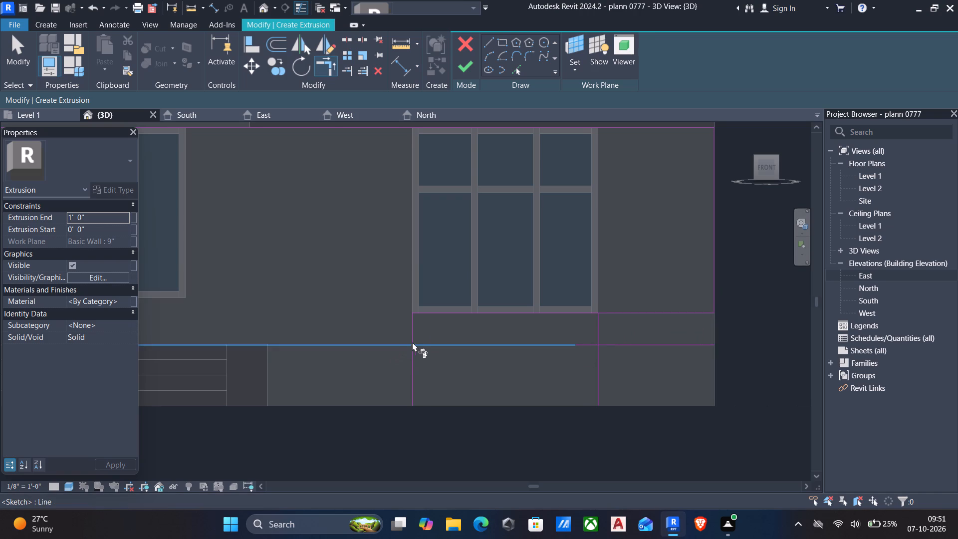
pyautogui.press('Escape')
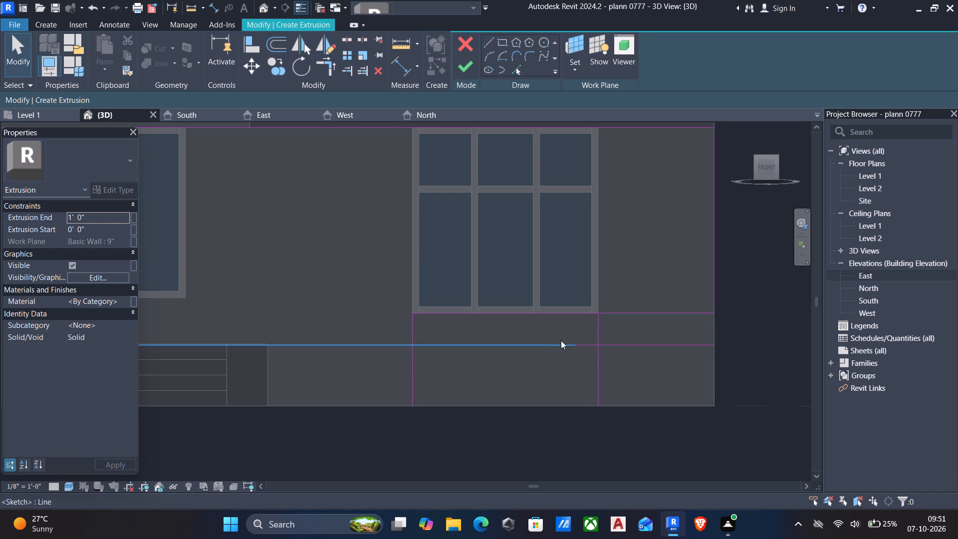
# Remove the profile's bottom line beneath and east of the easternmost window, splitting it between the porch and that window.
pyautogui.click(677, 341)
pyautogui.press('Delete')
pyautogui.press('s')
pyautogui.press('l')
pyautogui.click(354, 344)
pyautogui.press('Escape')
pyautogui.press('Escape')
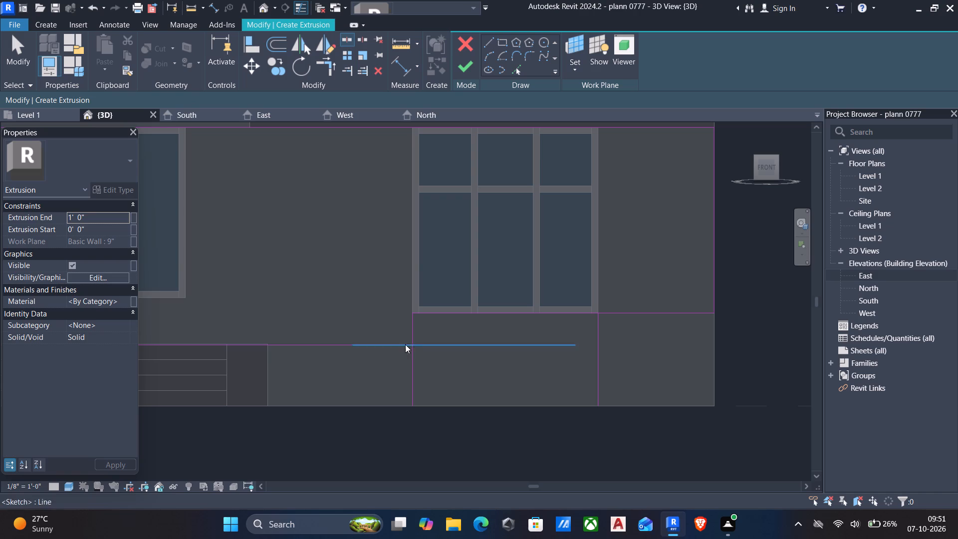
pyautogui.click(436, 344)
pyautogui.press('Delete')
# Delete the 6' sketch line along the bottom of the easternmost window.
pyautogui.scroll(-3, 395, 349)
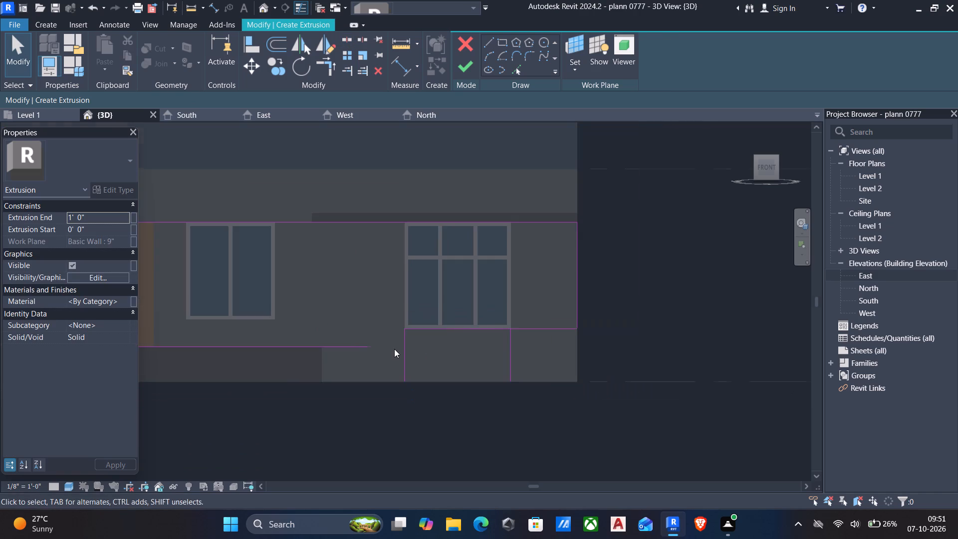
pyautogui.scroll(-3, 394, 349)
pyautogui.moveTo(394, 349); pyautogui.dragTo(572, 350, button='middle')
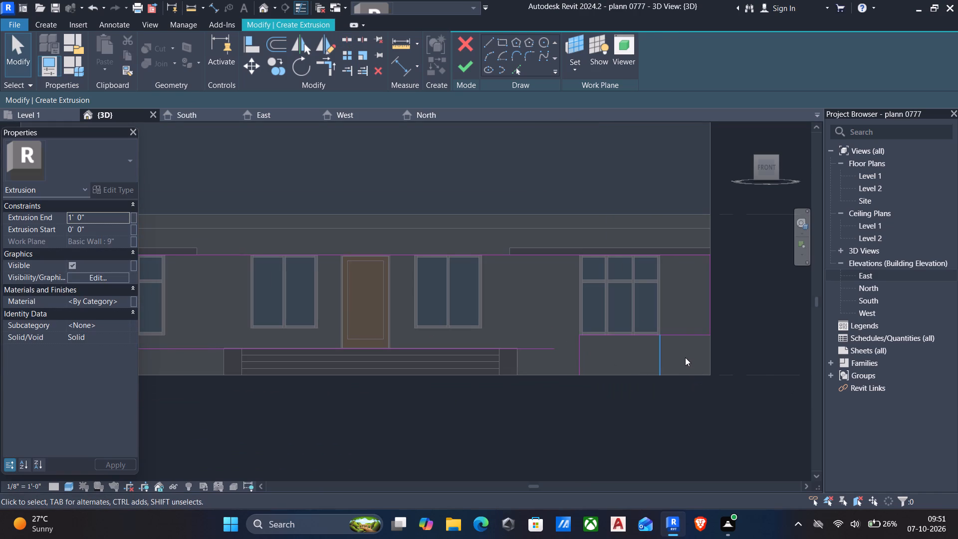
pyautogui.click(625, 333)
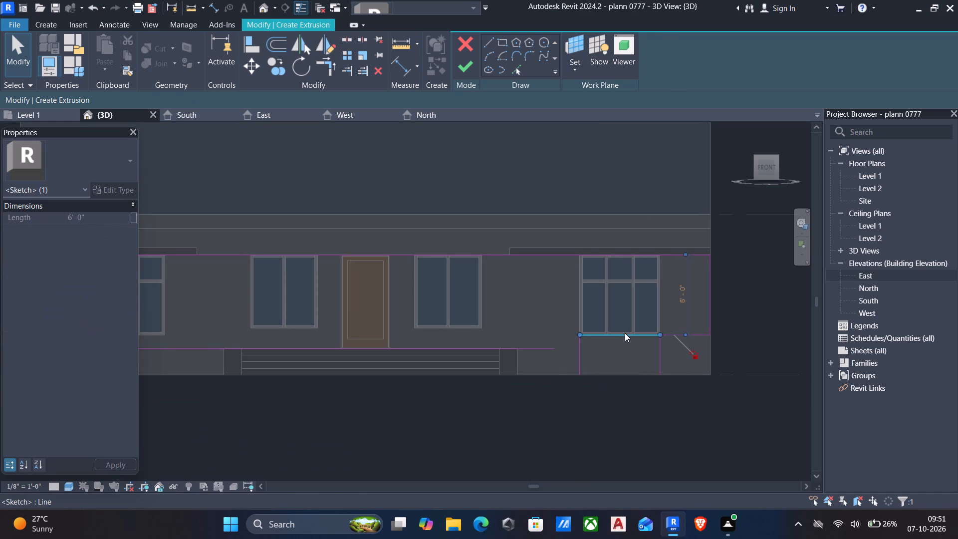
pyautogui.press('Delete')
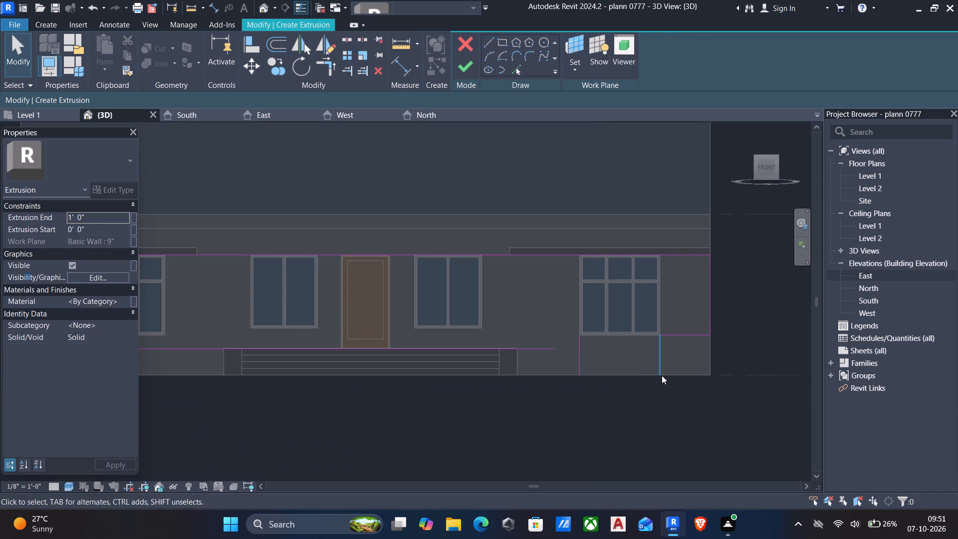
# Sketch a 6' horizontal line along the wall base beneath the easternmost window, joining the two vertical lines.
pyautogui.press('l')
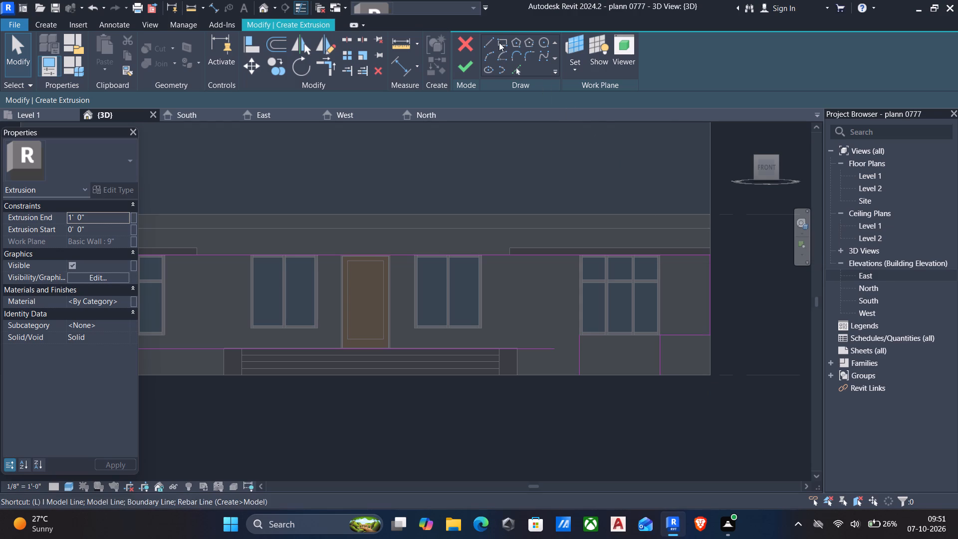
pyautogui.click(480, 41)
pyautogui.click(490, 43)
pyautogui.scroll(4, 656, 398)
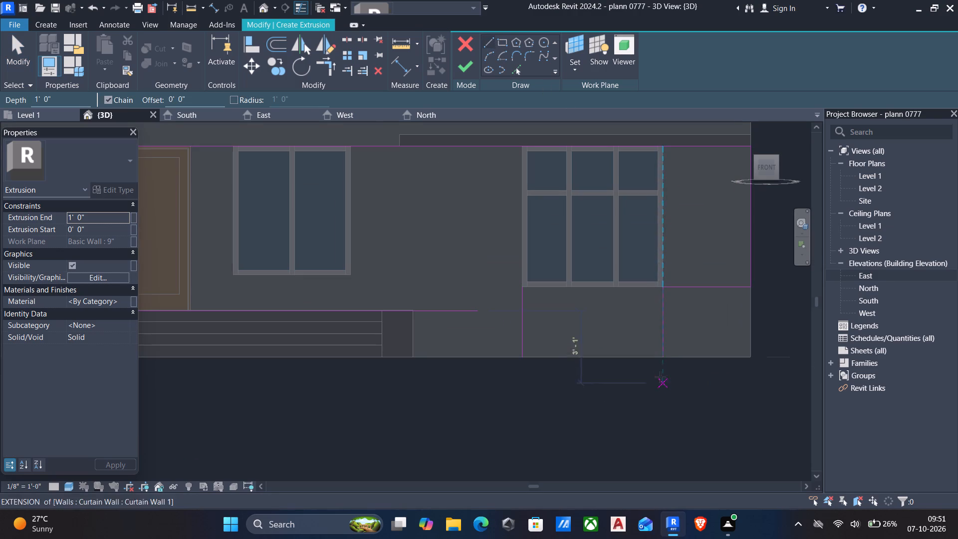
pyautogui.click(664, 358)
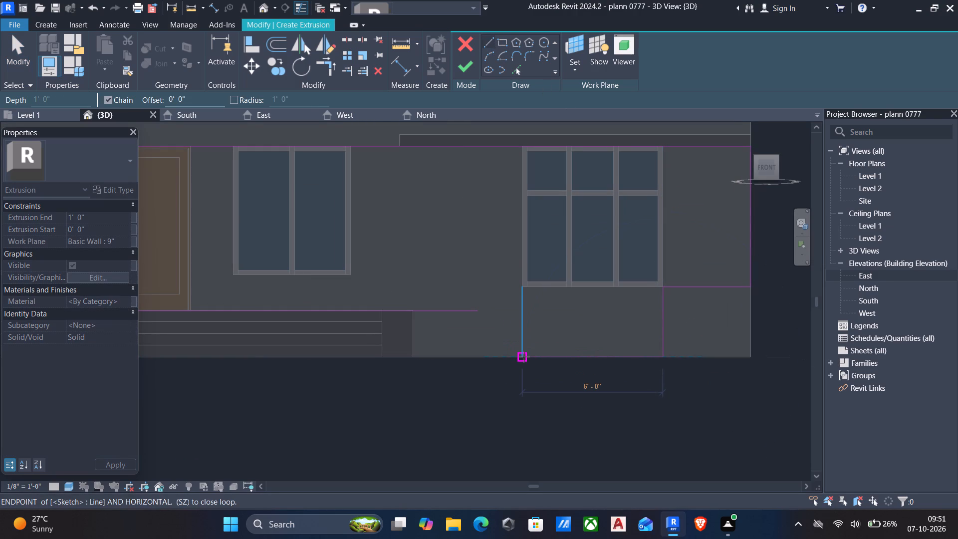
pyautogui.click(524, 357)
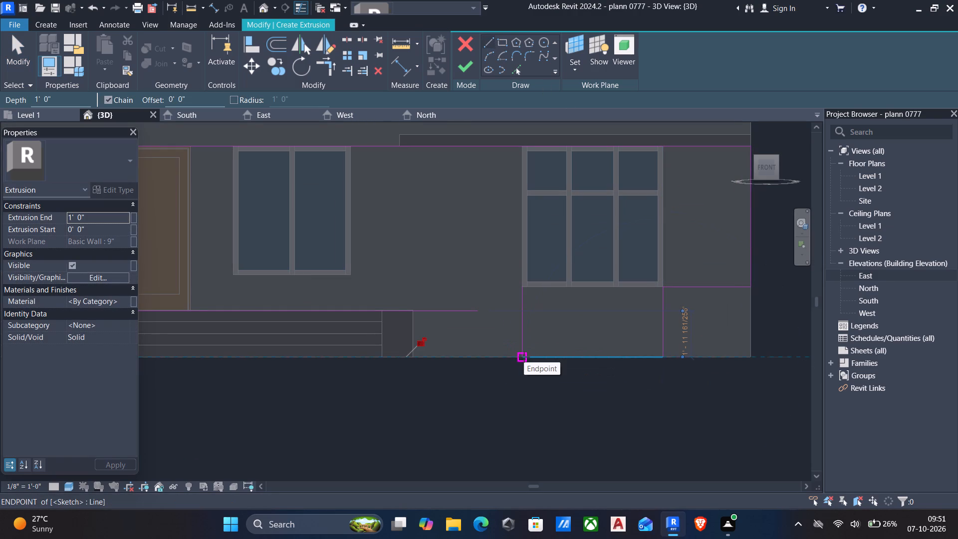
pyautogui.press('Escape')
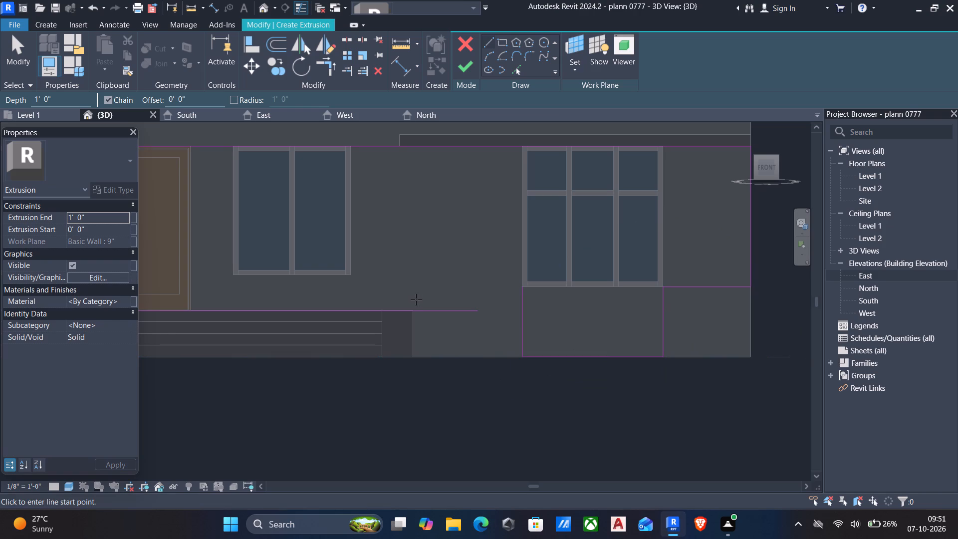
pyautogui.press('Escape')
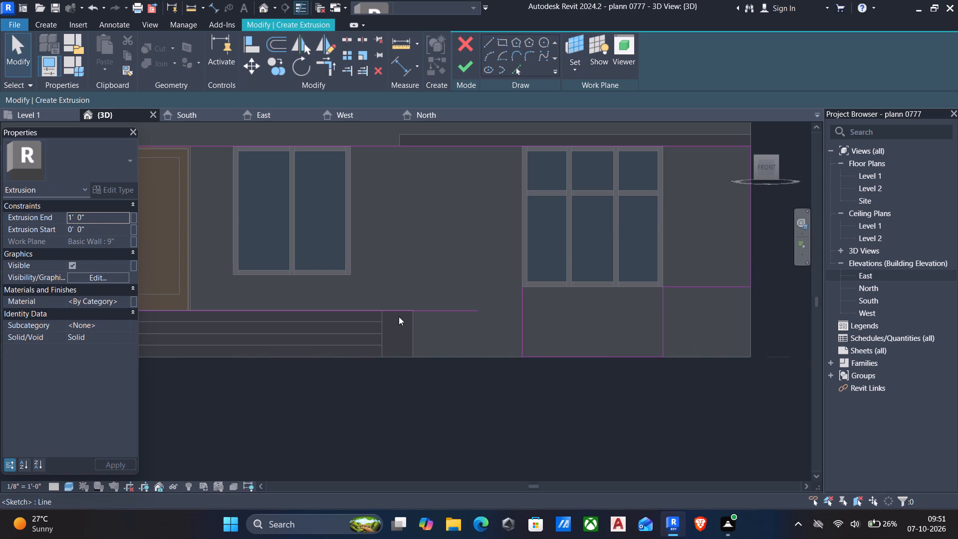
# Sketch a line about 2' down the porch's east side and along the wall base to the vertical below the window's west edge.
pyautogui.click(484, 44)
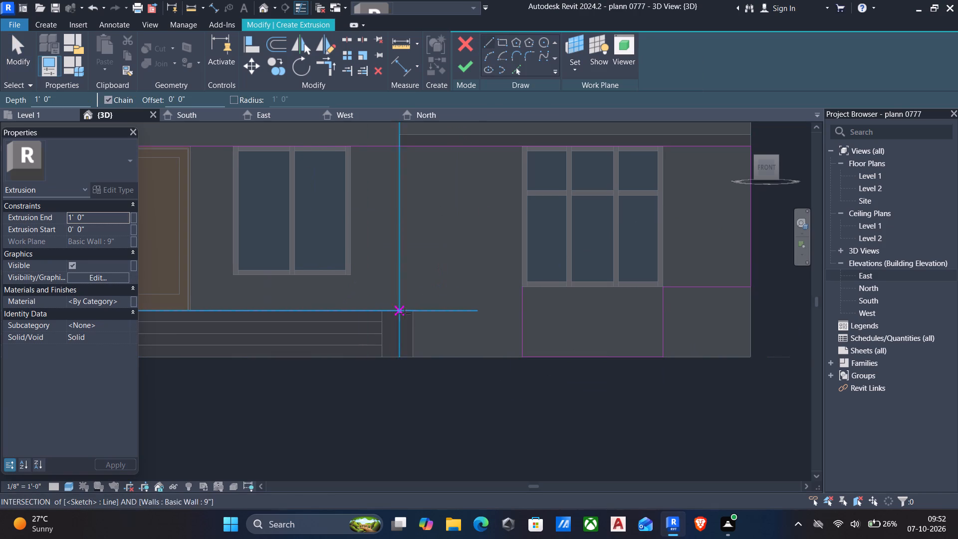
pyautogui.click(416, 314)
pyautogui.click(416, 362)
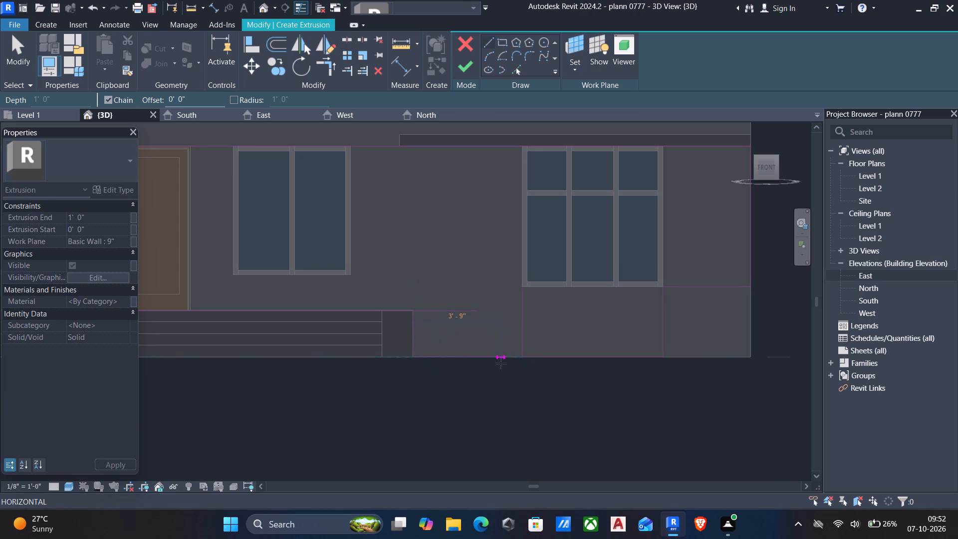
pyautogui.click(525, 359)
pyautogui.press('Escape')
pyautogui.press('Escape')
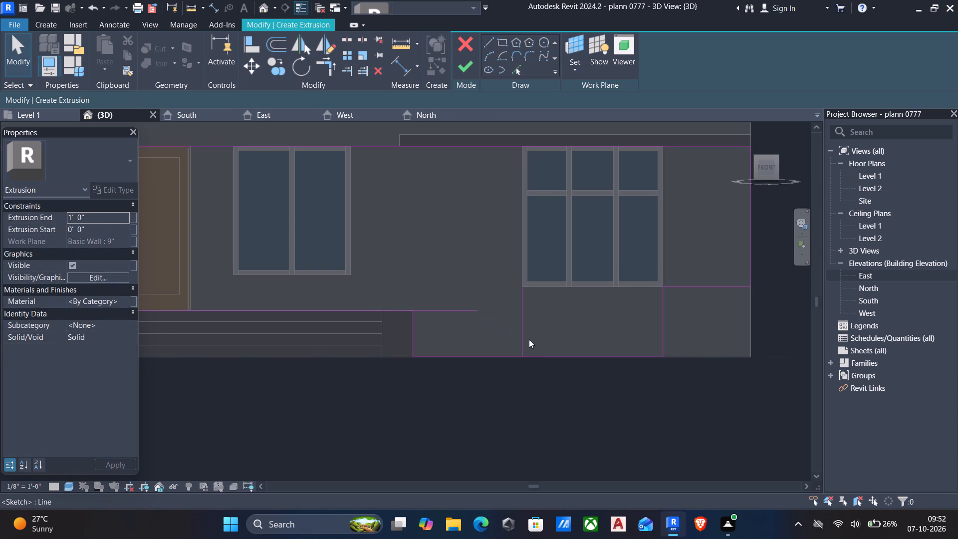
# Delete both vertical sketch lines below the easternmost window and the horizontal line from its lower corner to the wall's east edge.
pyautogui.click(522, 321)
pyautogui.press('Delete')
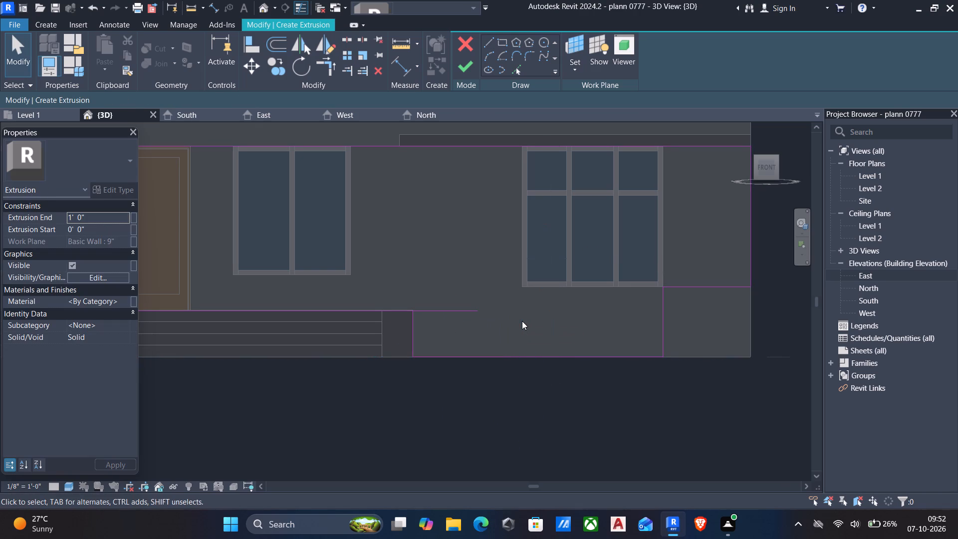
pyautogui.click(692, 284)
pyautogui.press('Delete')
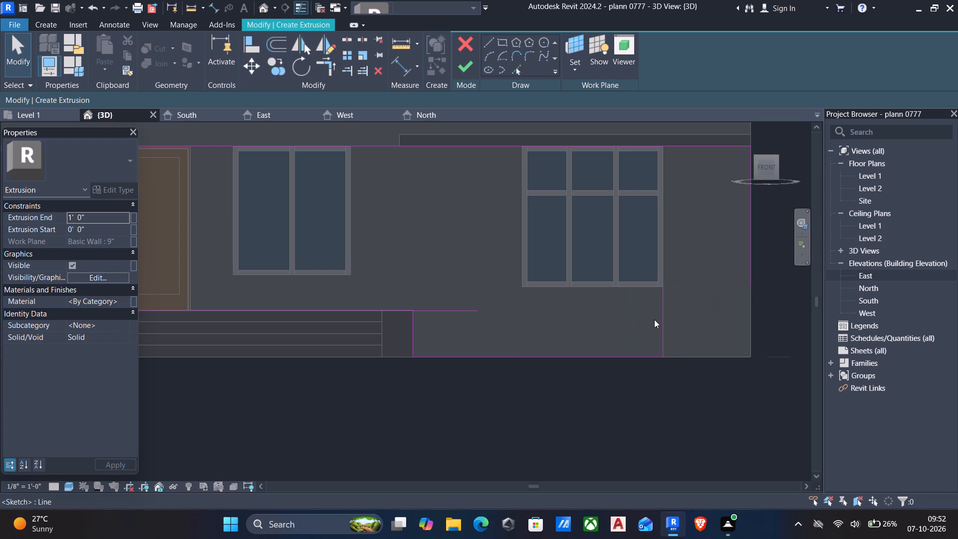
pyautogui.click(660, 317)
pyautogui.press('Delete')
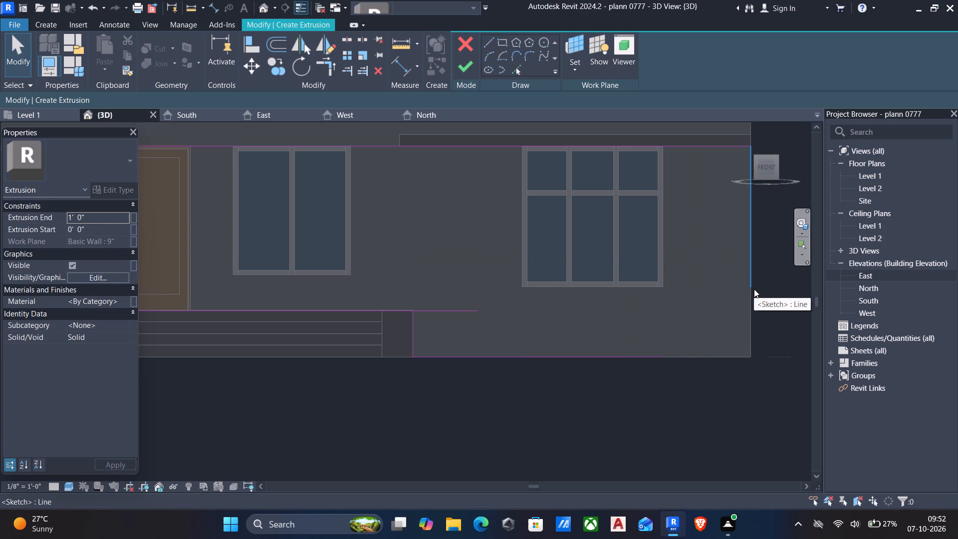
# Trim the sketch corners where the wall-base line meets the wall's east edge and the porch's east side meets its top line.
pyautogui.write('tr')
pyautogui.click(638, 361)
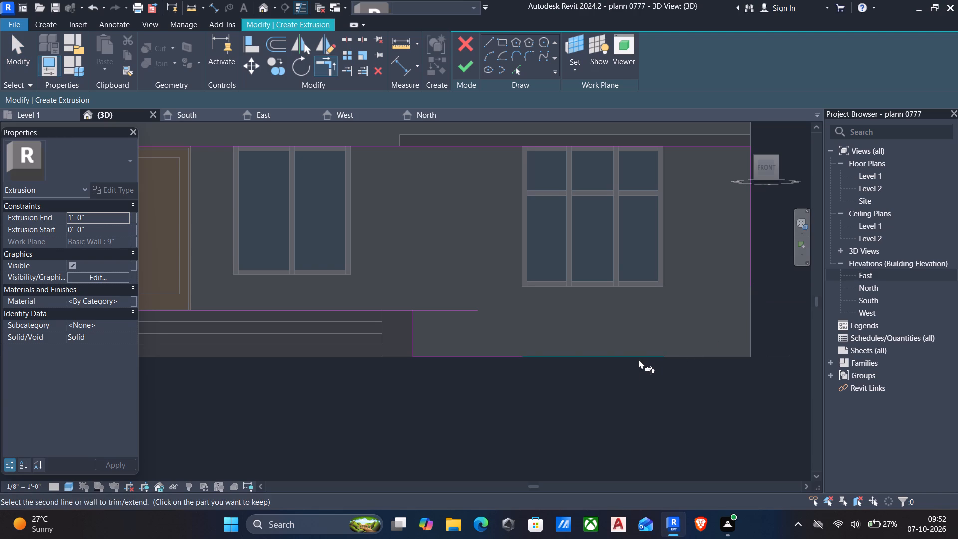
pyautogui.click(751, 273)
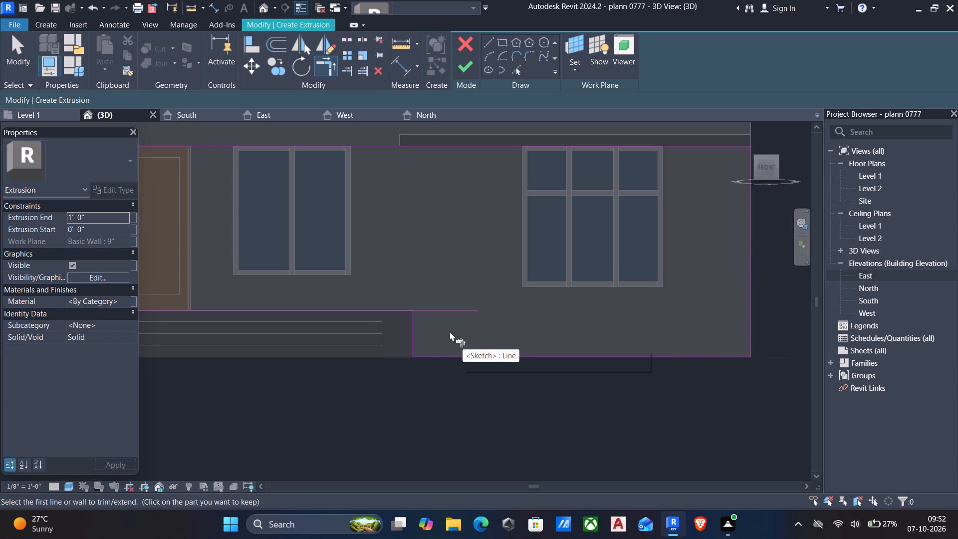
pyautogui.click(411, 329)
pyautogui.click(388, 307)
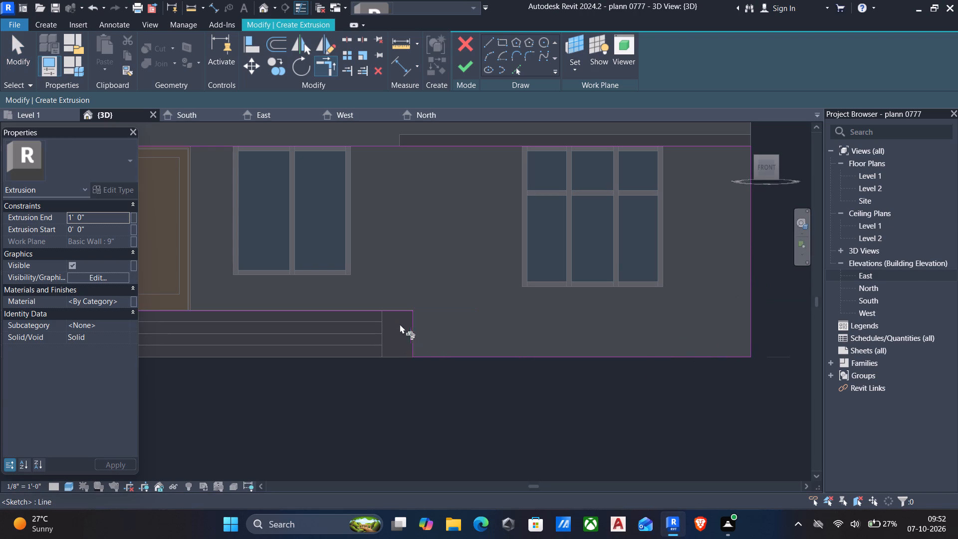
# Sketch a vertical line about 2' 1" long down the porch's west side, from the porch top to the wall base.
pyautogui.scroll(-3, 400, 344)
pyautogui.moveTo(397, 352); pyautogui.dragTo(509, 355, button='middle')
pyautogui.scroll(-1, 587, 395)
pyautogui.moveTo(548, 395); pyautogui.dragTo(706, 390, button='middle')
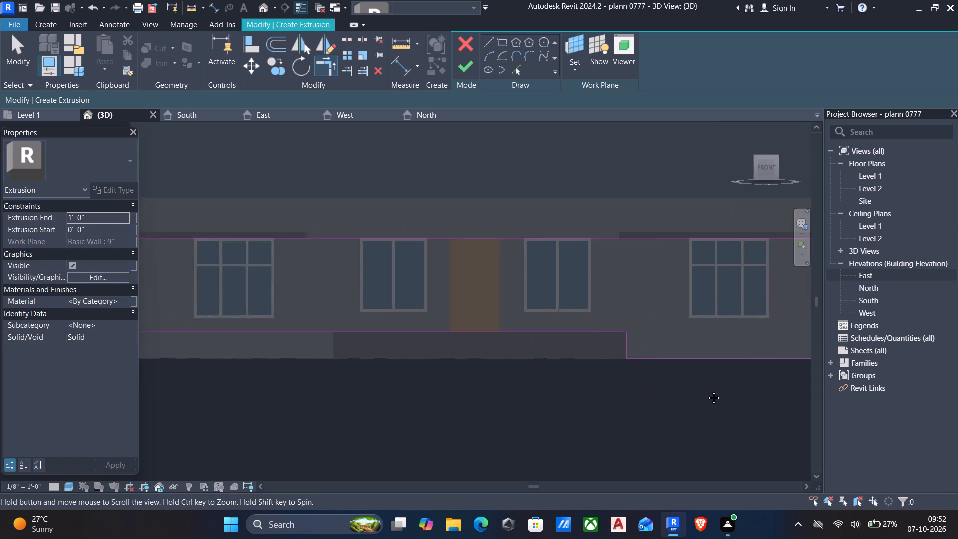
pyautogui.moveTo(706, 390); pyautogui.dragTo(796, 387, button='middle')
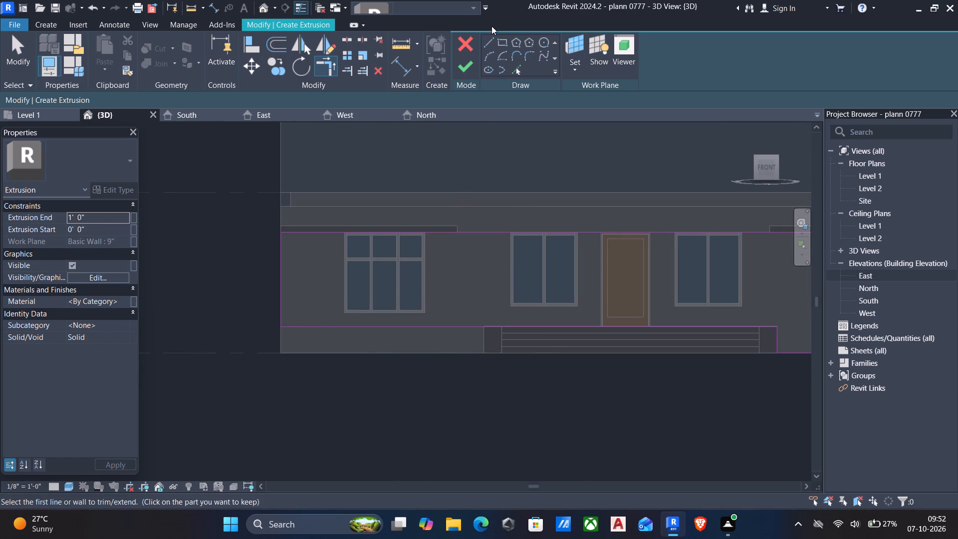
pyautogui.click(487, 39)
pyautogui.scroll(5, 483, 338)
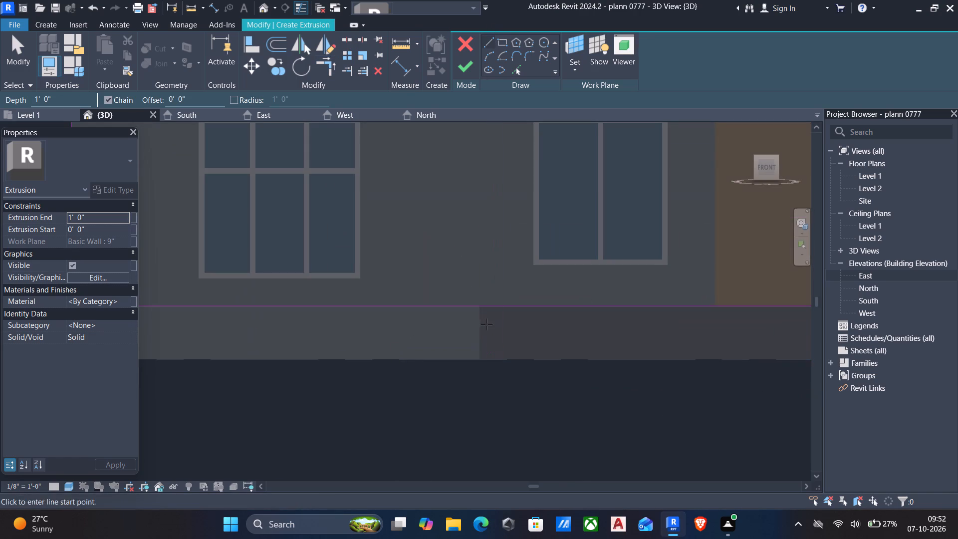
pyautogui.click(481, 309)
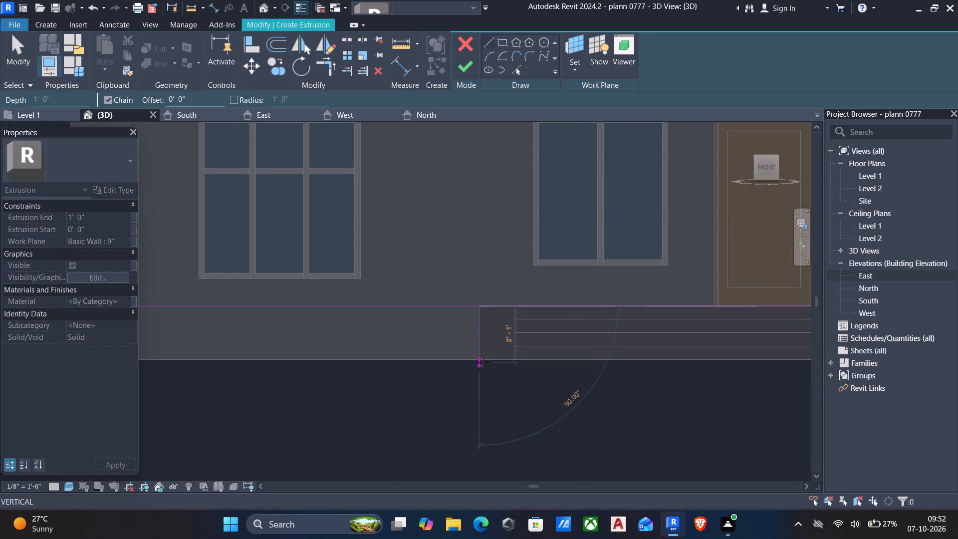
pyautogui.click(482, 360)
pyautogui.press('Escape')
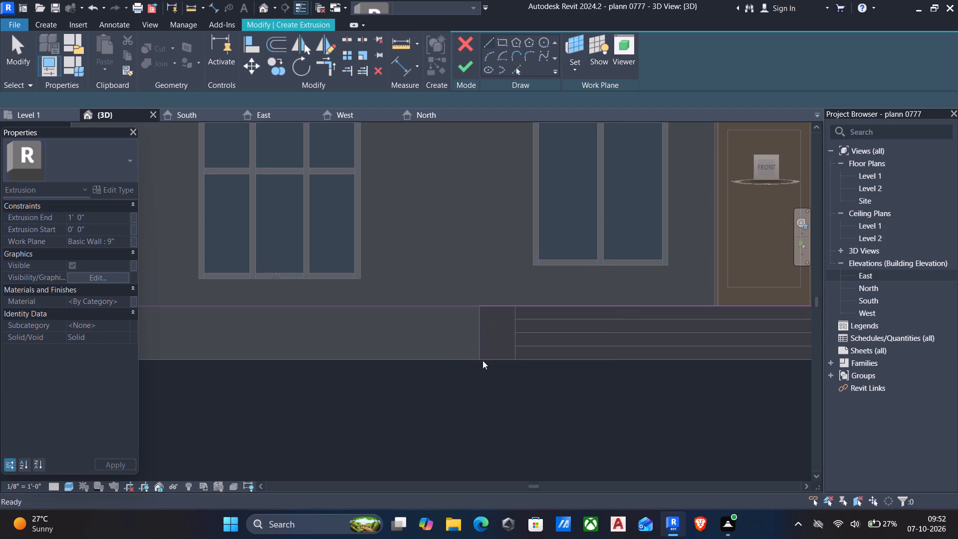
# Sketch a short horizontal line along the wall base on Level 1, between the wall's west edge and the westernmost window.
pyautogui.scroll(-5, 455, 375)
pyautogui.moveTo(455, 375); pyautogui.dragTo(487, 374, button='middle')
pyautogui.scroll(-1, 338, 382)
pyautogui.scroll(6, 325, 380)
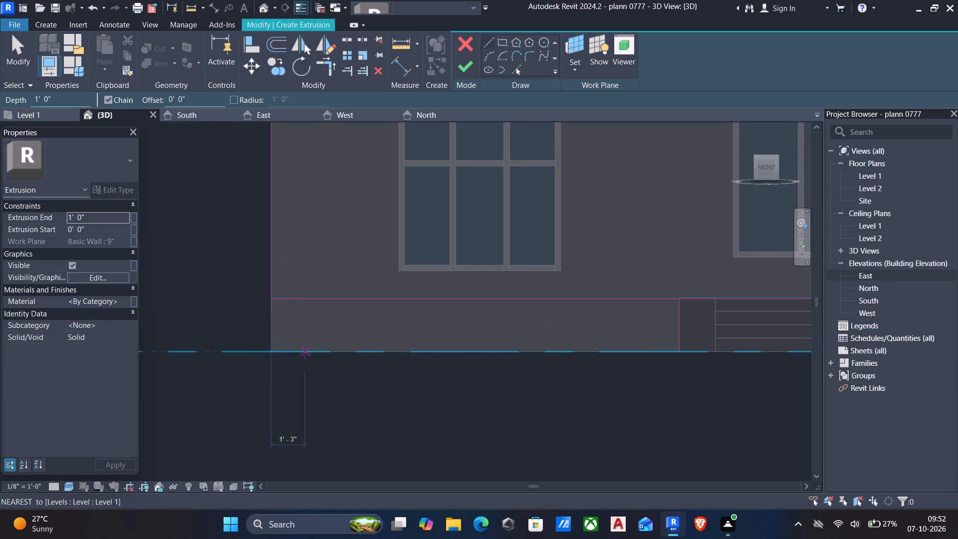
pyautogui.moveTo(305, 353); pyautogui.dragTo(313, 353)
pyautogui.click(403, 354)
pyautogui.press('Escape')
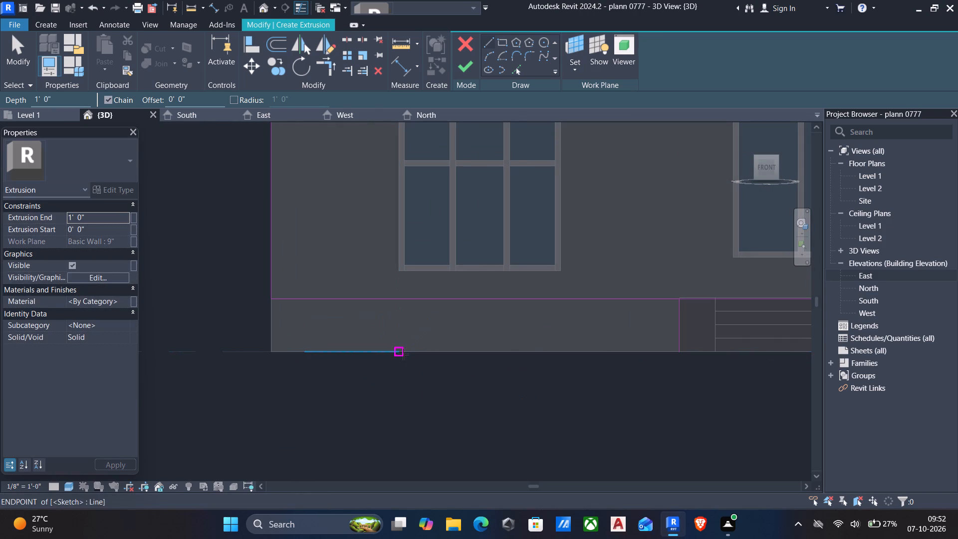
pyautogui.press('Escape')
# Trim the sketch corners joining the west edge, the west wall-base line, the porch's west side and the porch top line.
pyautogui.click(394, 298)
pyautogui.scroll(-5, 394, 298)
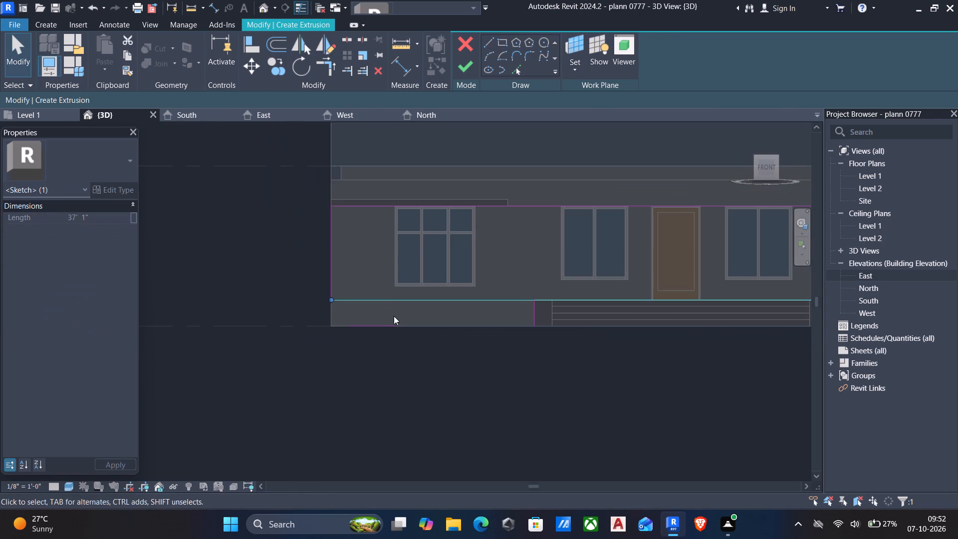
pyautogui.scroll(-6, 460, 336)
pyautogui.moveTo(461, 338); pyautogui.dragTo(409, 357, button='middle')
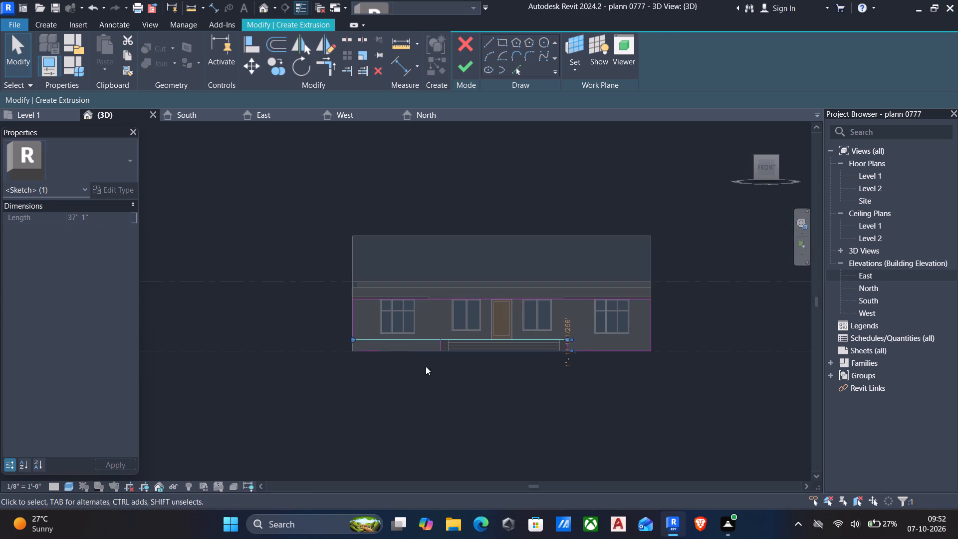
pyautogui.press('Escape')
pyautogui.scroll(4, 439, 369)
pyautogui.write('tr')
pyautogui.click(284, 277)
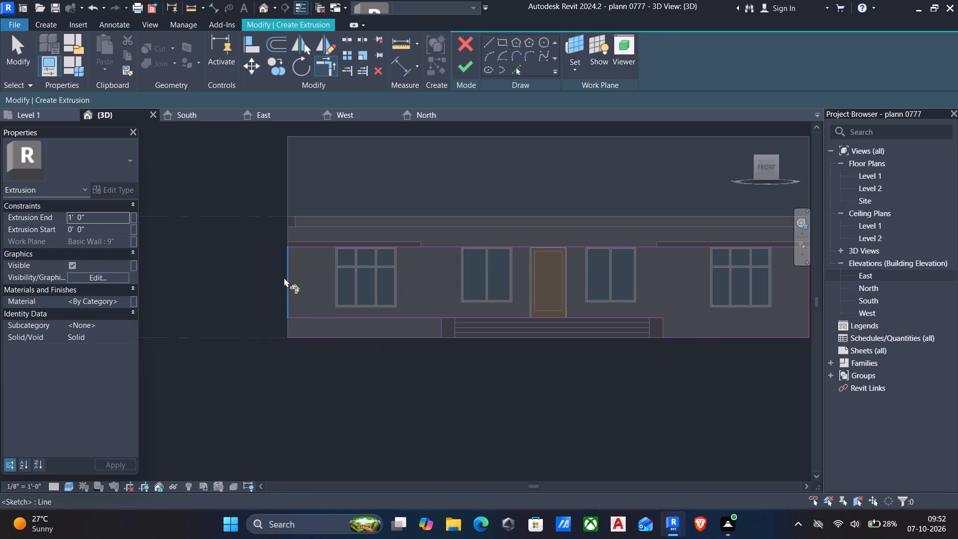
pyautogui.click(317, 335)
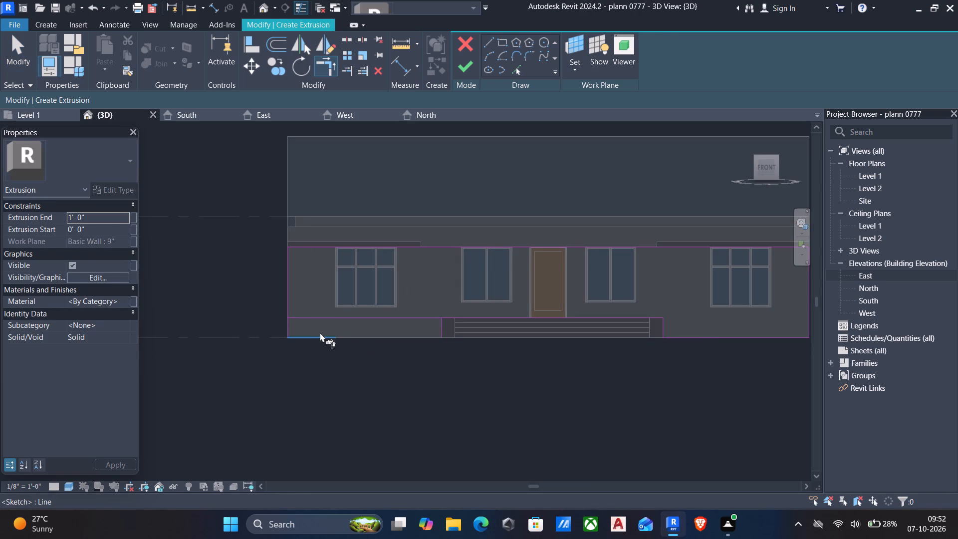
pyautogui.click(330, 334)
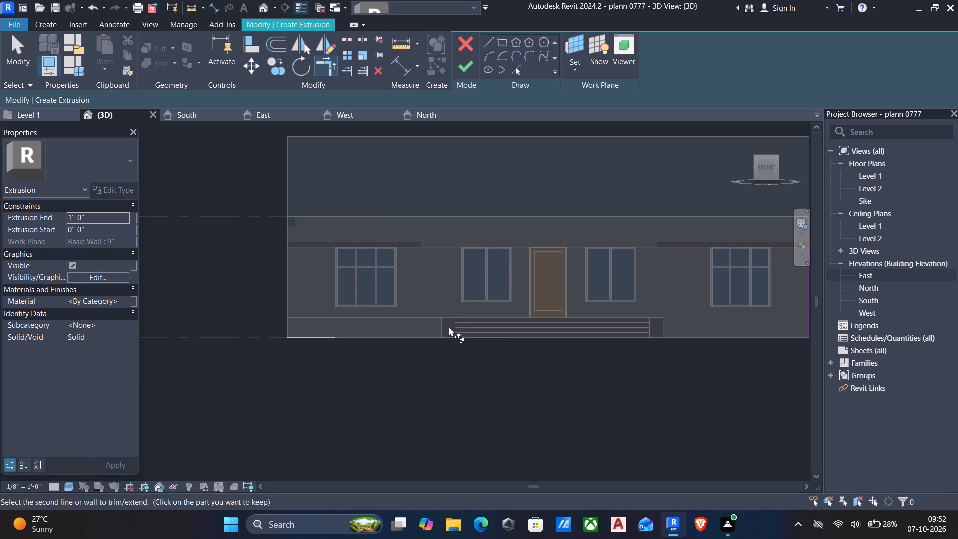
pyautogui.click(442, 328)
pyautogui.click(443, 328)
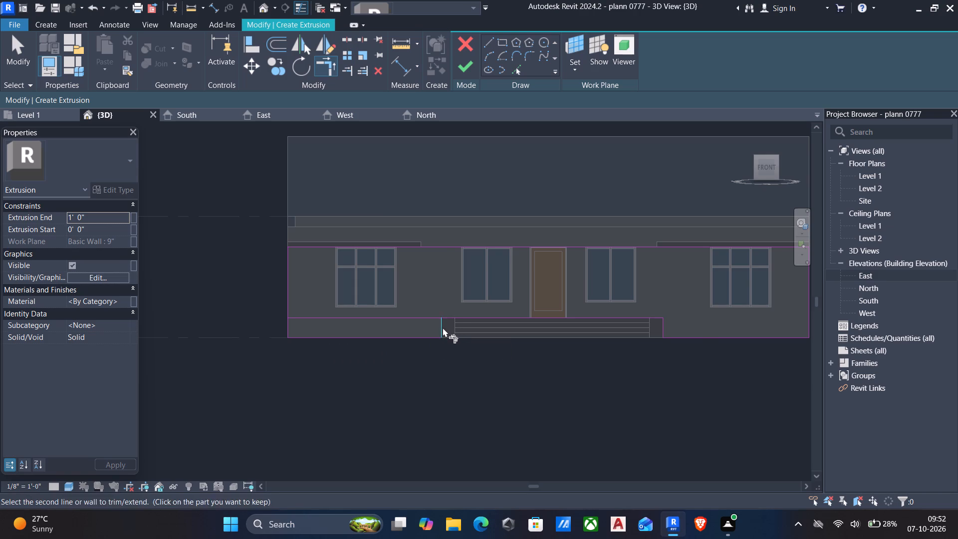
pyautogui.click(445, 319)
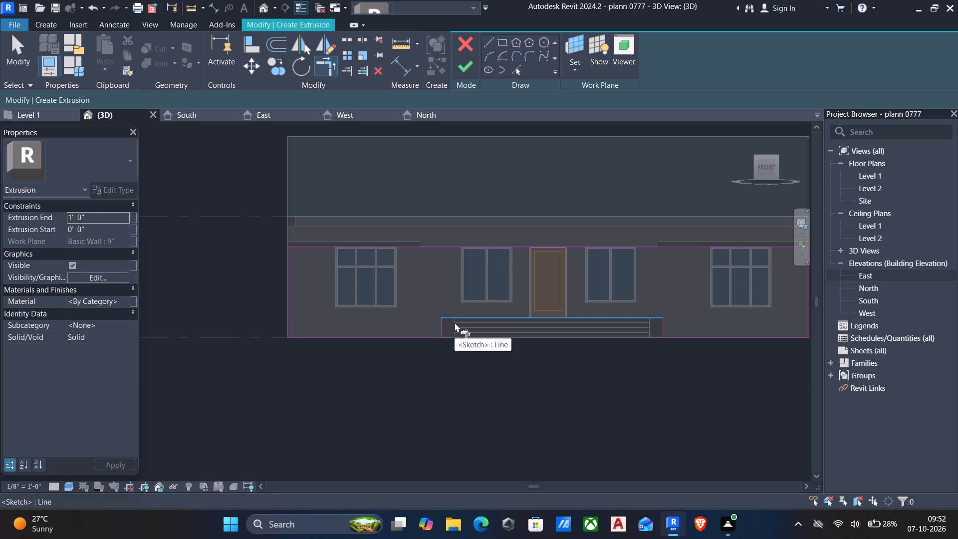
pyautogui.press('Escape')
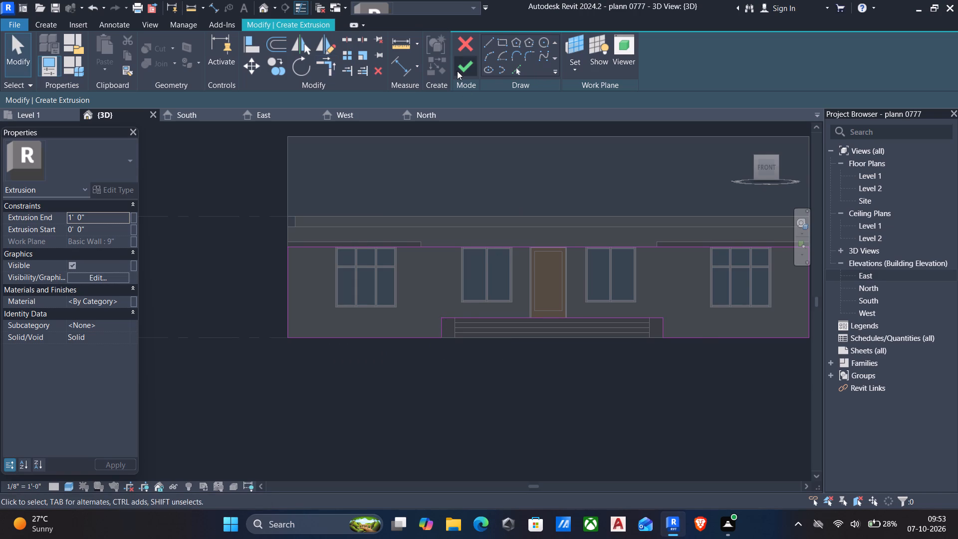
# Finish the facade sketch to create the front-wall extrusion with a 1' 0" depth.
pyautogui.click(458, 71)
pyautogui.scroll(-3, 507, 183)
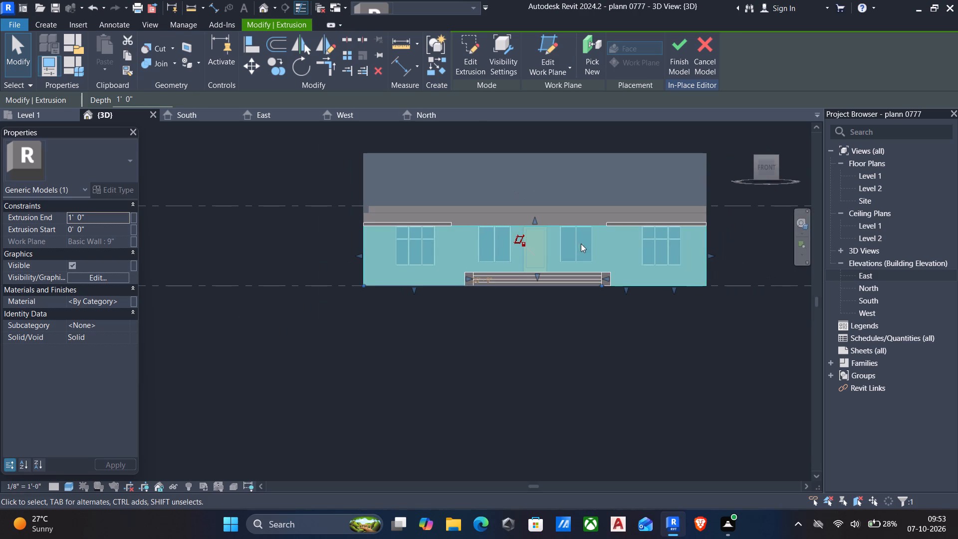
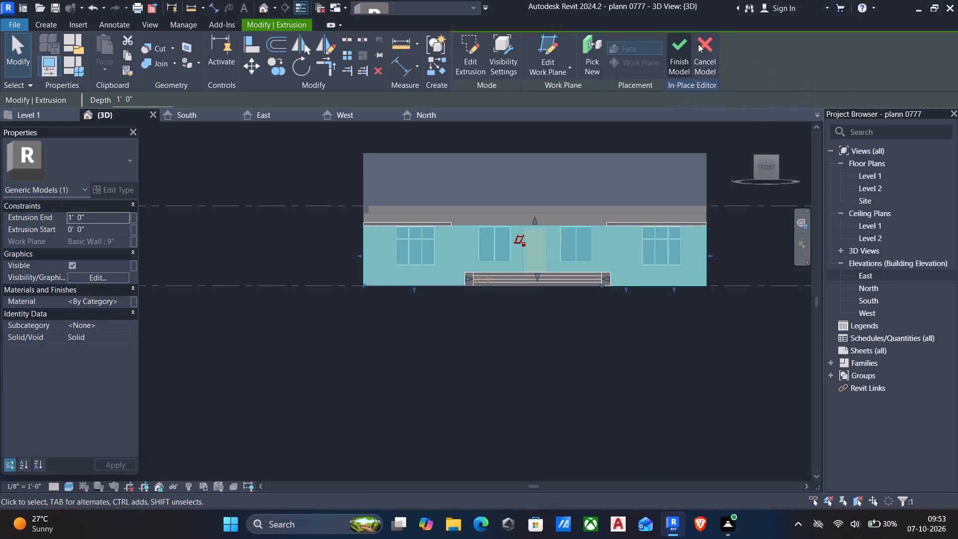
# Finish the in-place model holding the front facade extrusion.
pyautogui.moveTo(676, 47); pyautogui.dragTo(676, 38)
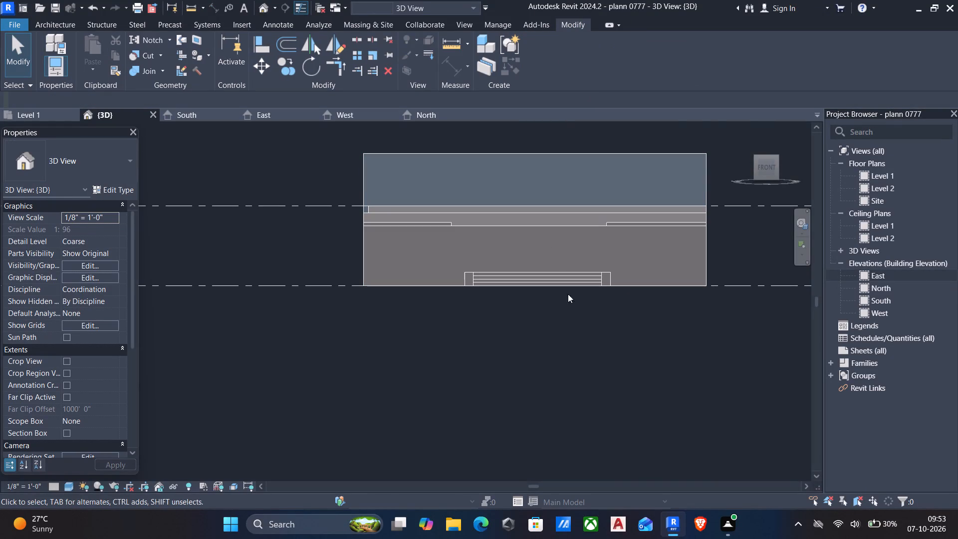
# Switch the 3D view to the Wireframe visual style.
pyautogui.click(67, 486)
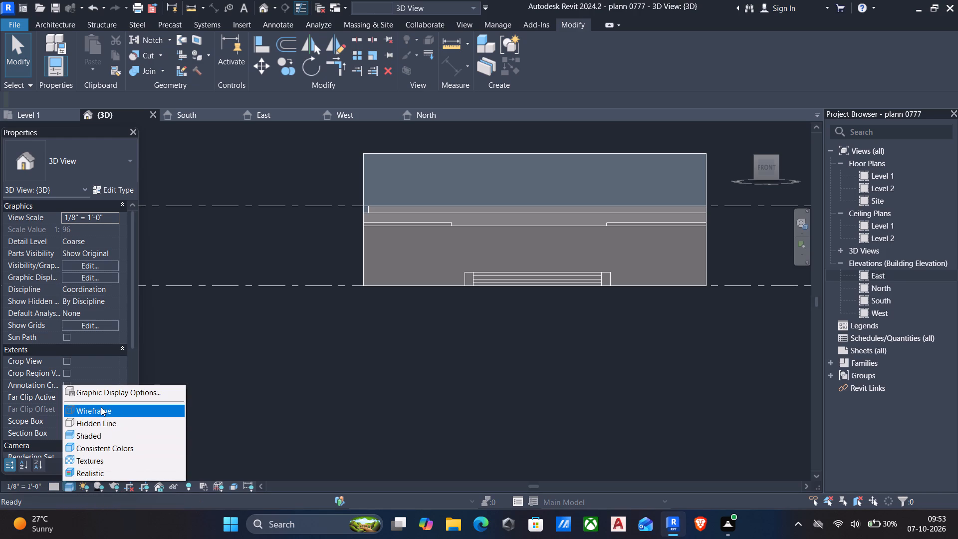
pyautogui.click(100, 409)
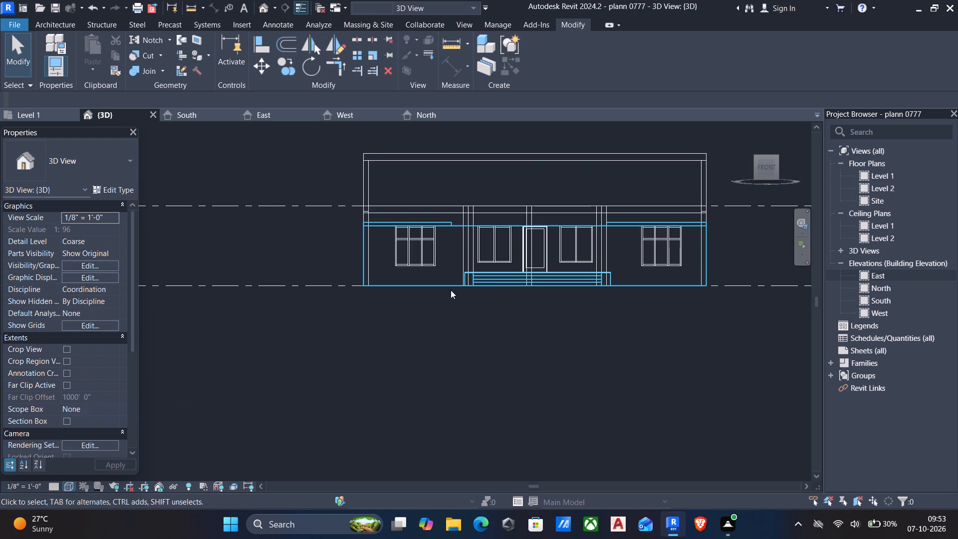
# Edit the front facade's generic model in place and start a void extrusion with the facade extrusion's face as its work plane.
pyautogui.click(554, 228)
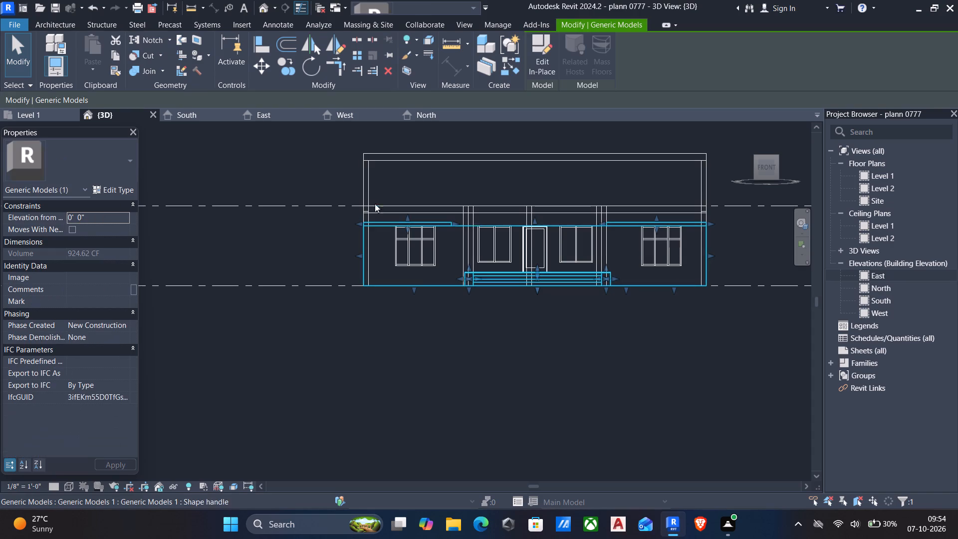
pyautogui.click(538, 69)
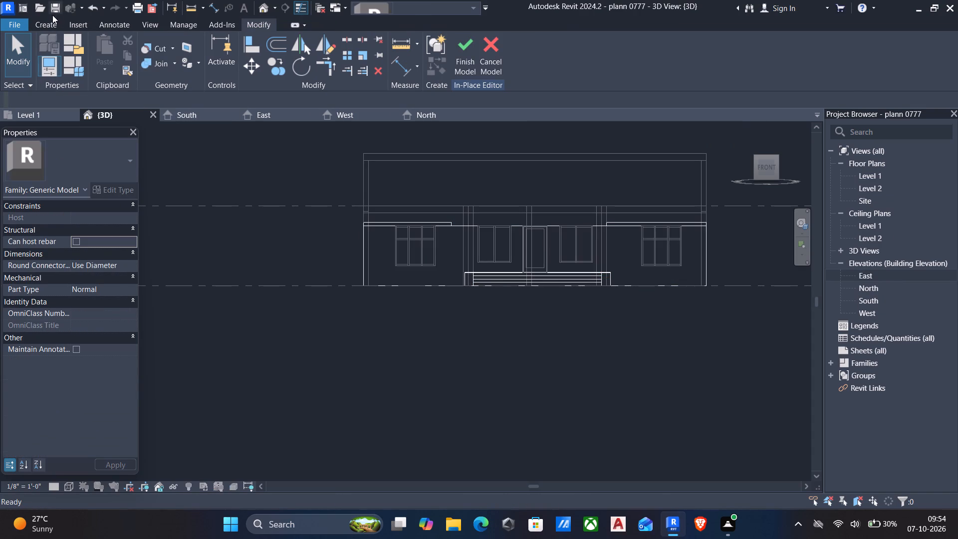
pyautogui.click(50, 19)
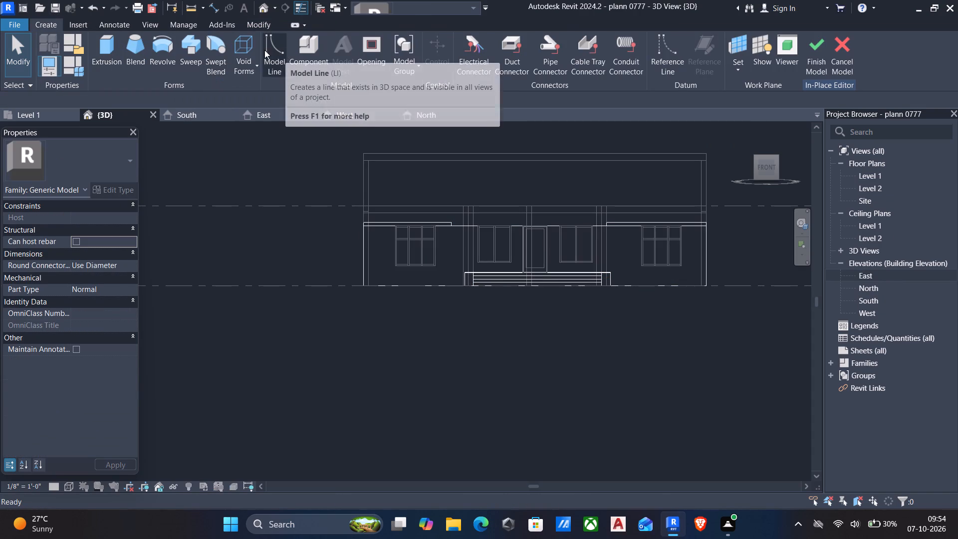
pyautogui.click(254, 64)
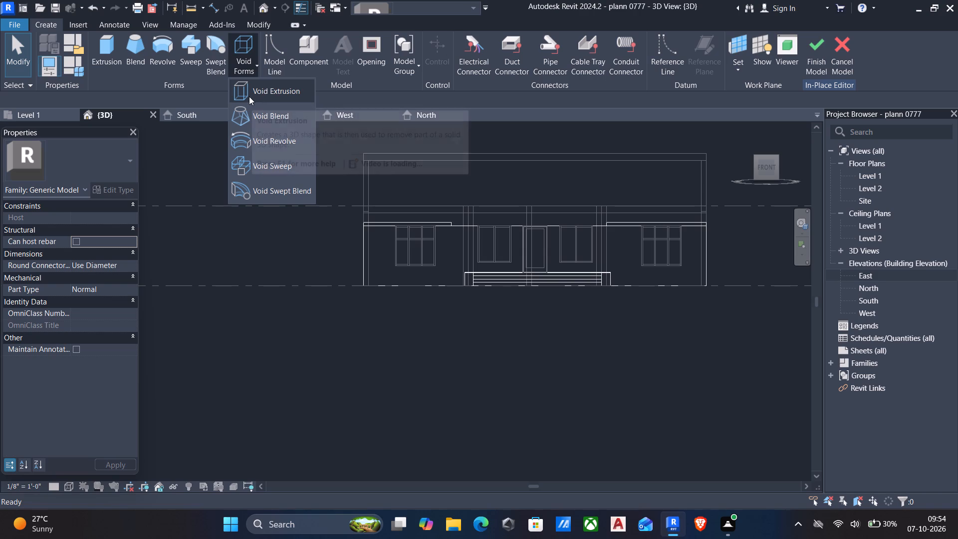
pyautogui.click(254, 88)
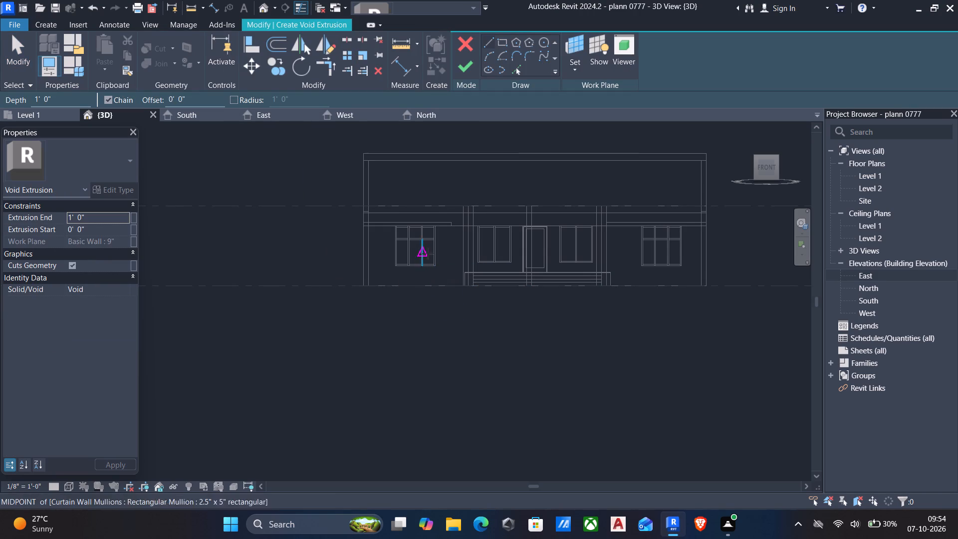
pyautogui.click(575, 70)
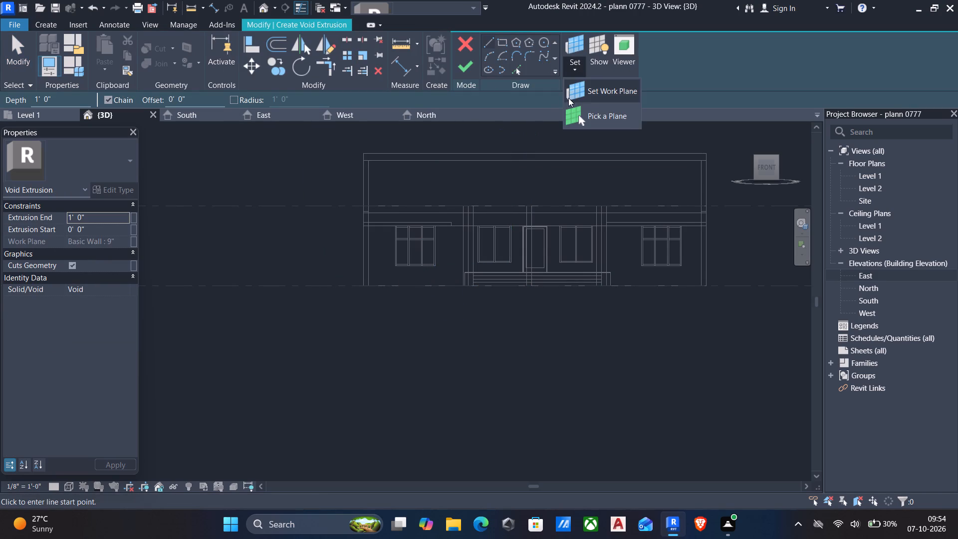
pyautogui.click(586, 114)
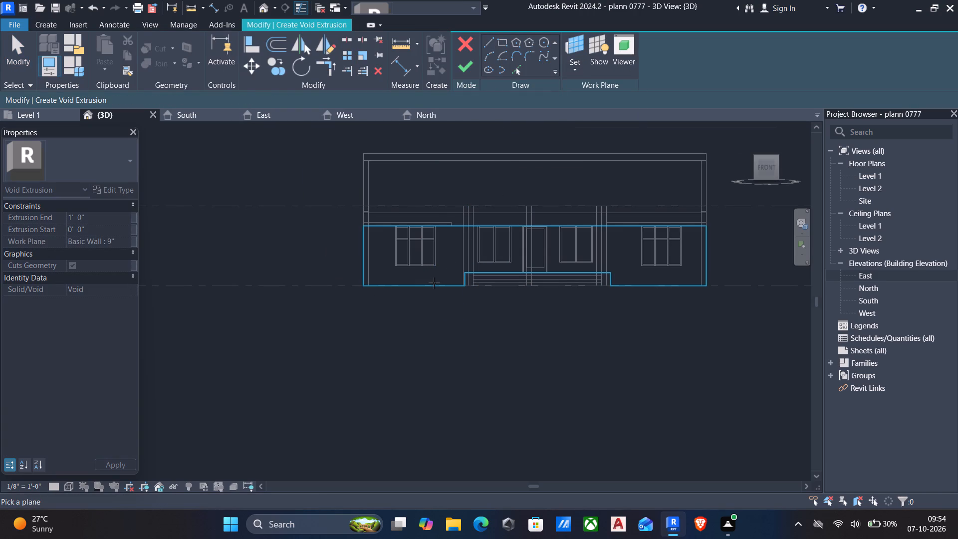
pyautogui.click(433, 283)
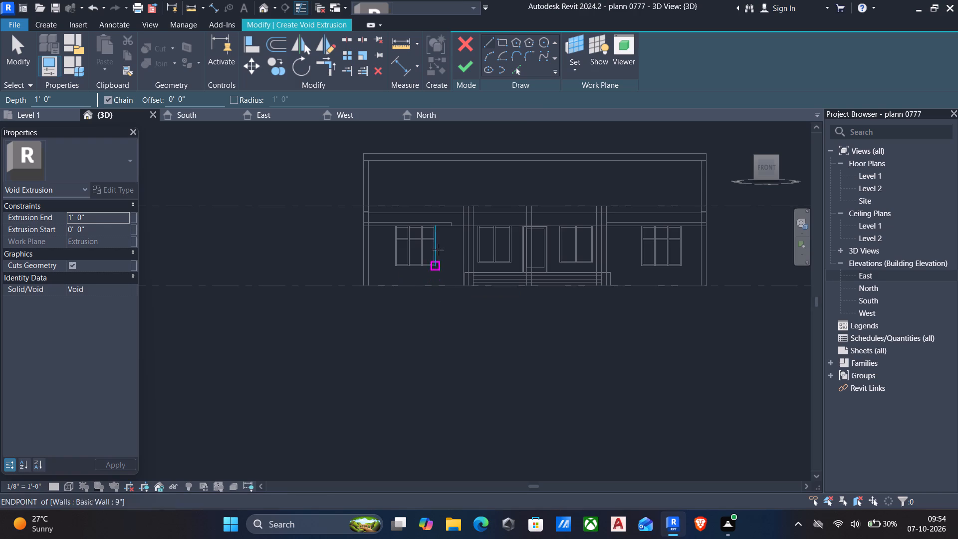
# Sketch a void rectangle about 6'-0" by 6'-0" around the leftmost three-column window of the front facade.
pyautogui.click(503, 42)
pyautogui.scroll(5, 422, 232)
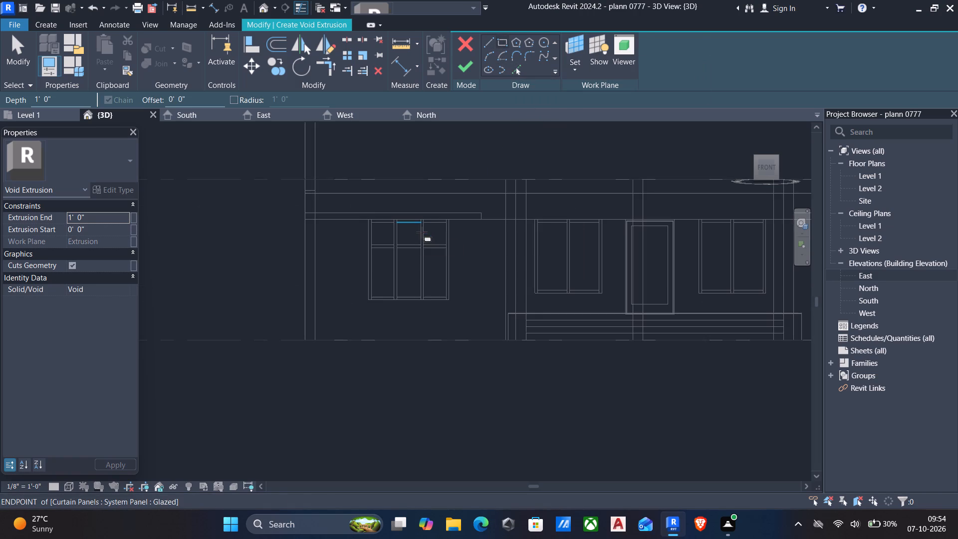
pyautogui.scroll(5, 418, 232)
pyautogui.scroll(4, 311, 224)
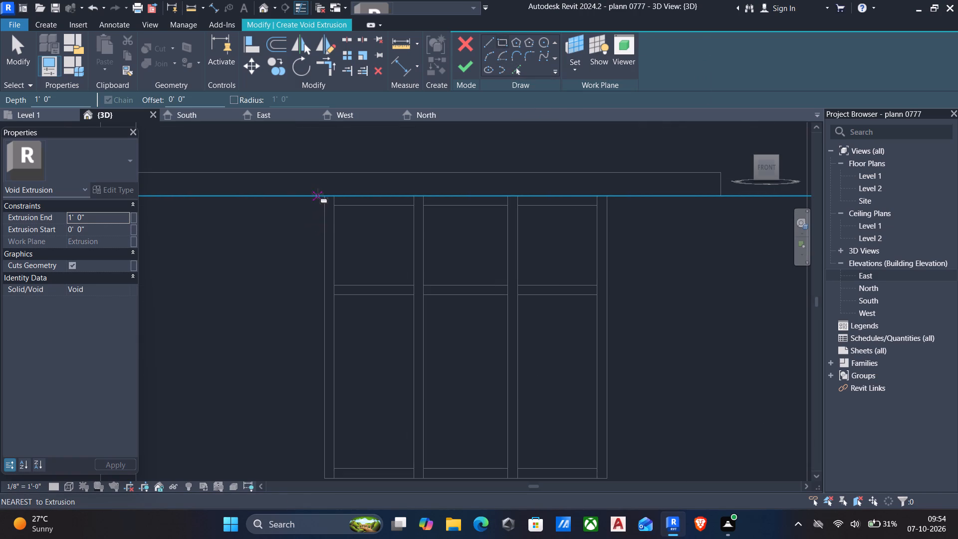
pyautogui.click(321, 198)
pyautogui.scroll(-4, 367, 258)
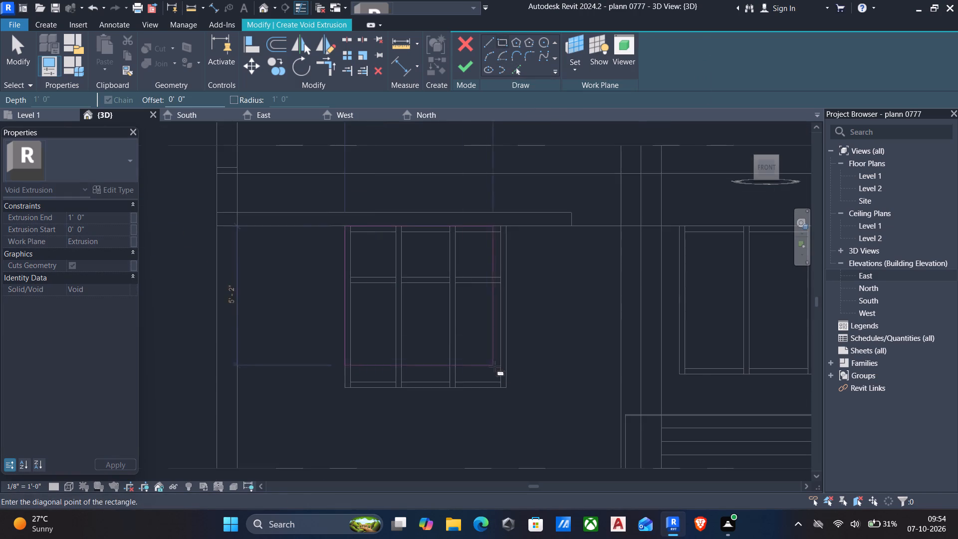
pyautogui.scroll(4, 506, 374)
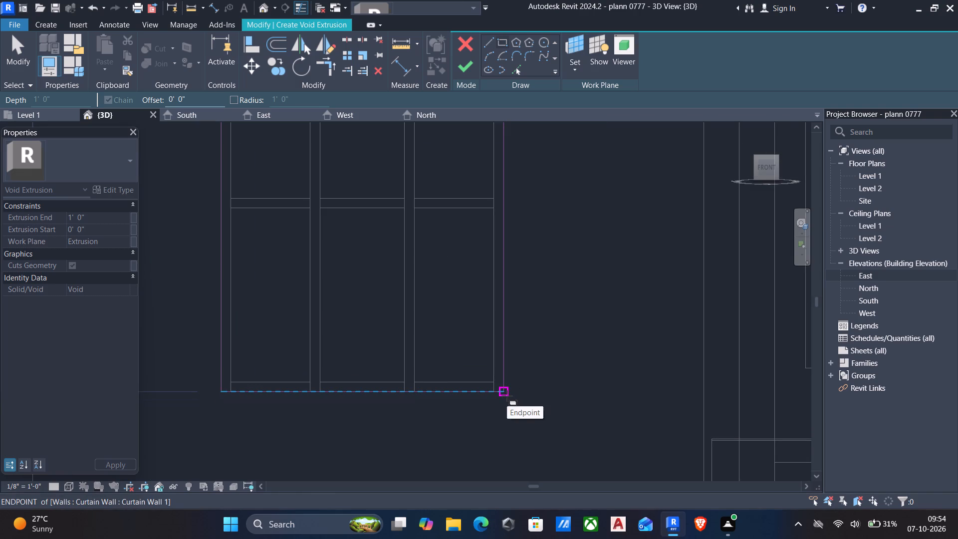
pyautogui.click(507, 396)
# Sketch a void rectangle about 5'-0" wide around the two-pane window immediately left of the entrance door.
pyautogui.scroll(-5, 507, 396)
pyautogui.scroll(-2, 613, 330)
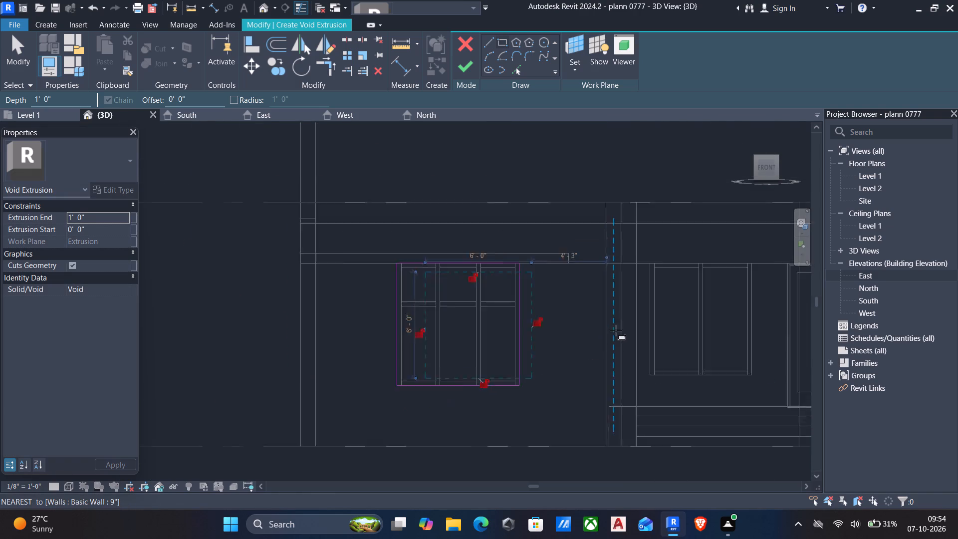
pyautogui.scroll(-1, 616, 330)
pyautogui.scroll(9, 649, 290)
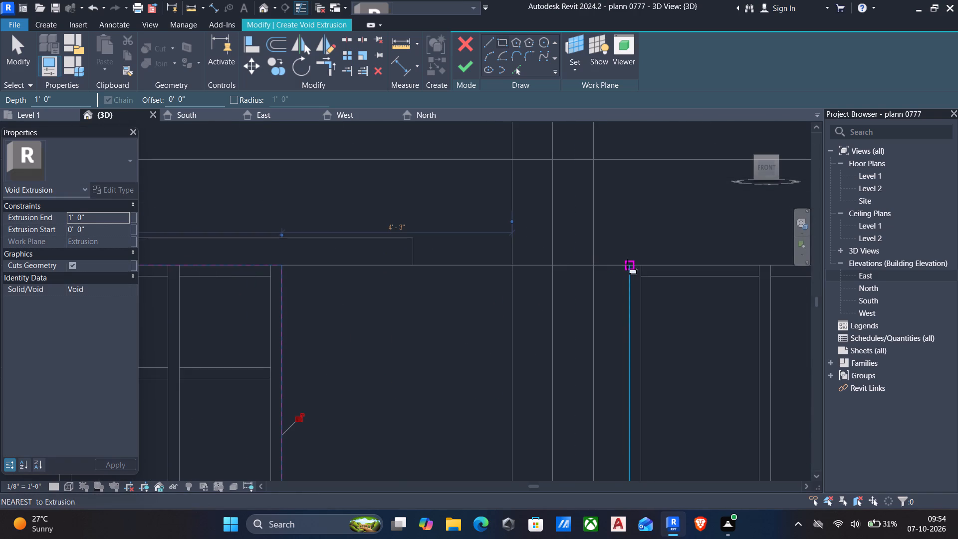
pyautogui.click(631, 266)
pyautogui.scroll(-3, 631, 310)
pyautogui.moveTo(631, 325); pyautogui.dragTo(482, 293, button='middle')
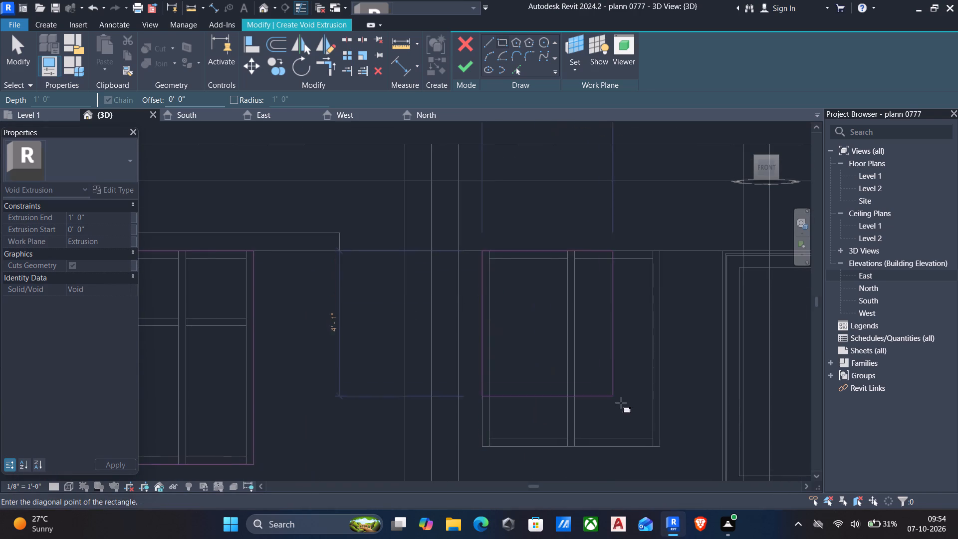
pyautogui.scroll(2, 625, 408)
pyautogui.click(667, 456)
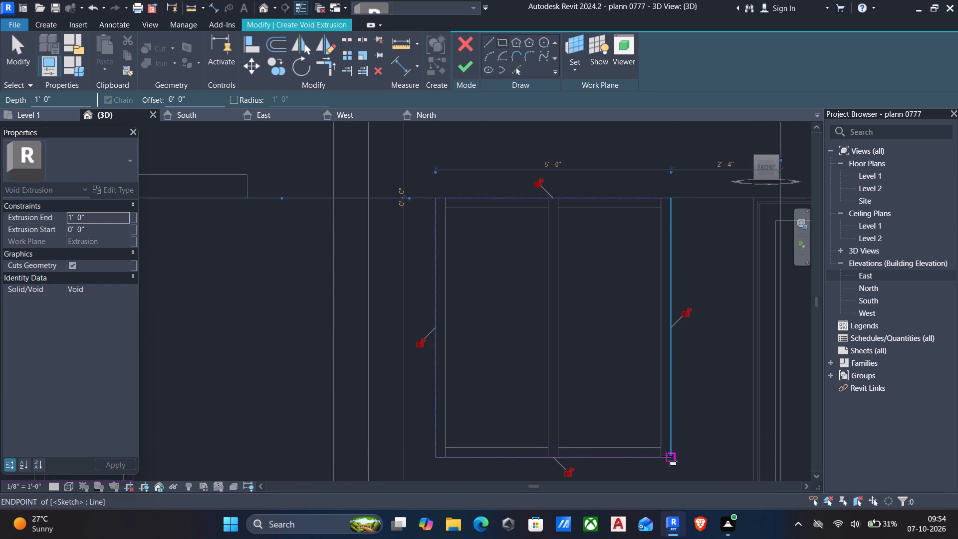
# Sketch a void rectangle about 3'-8" by 7'-1" around the entrance door opening, down to its threshold.
pyautogui.scroll(-4, 667, 441)
pyautogui.moveTo(638, 441); pyautogui.dragTo(302, 379, button='middle')
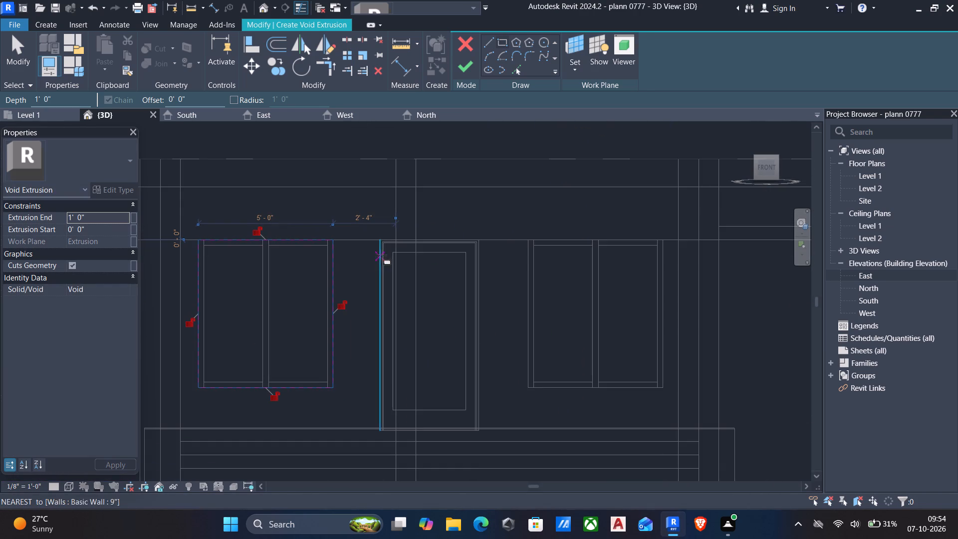
pyautogui.scroll(4, 385, 253)
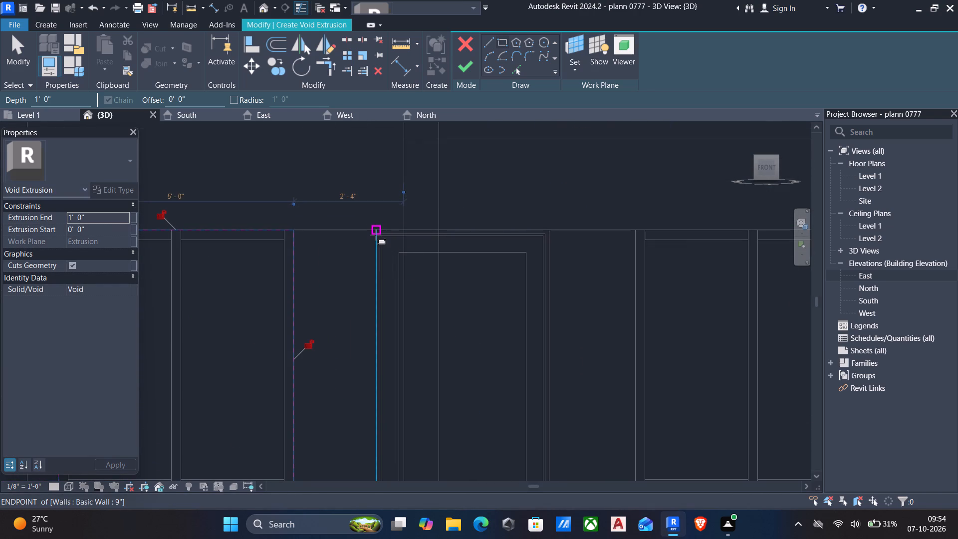
pyautogui.click(375, 231)
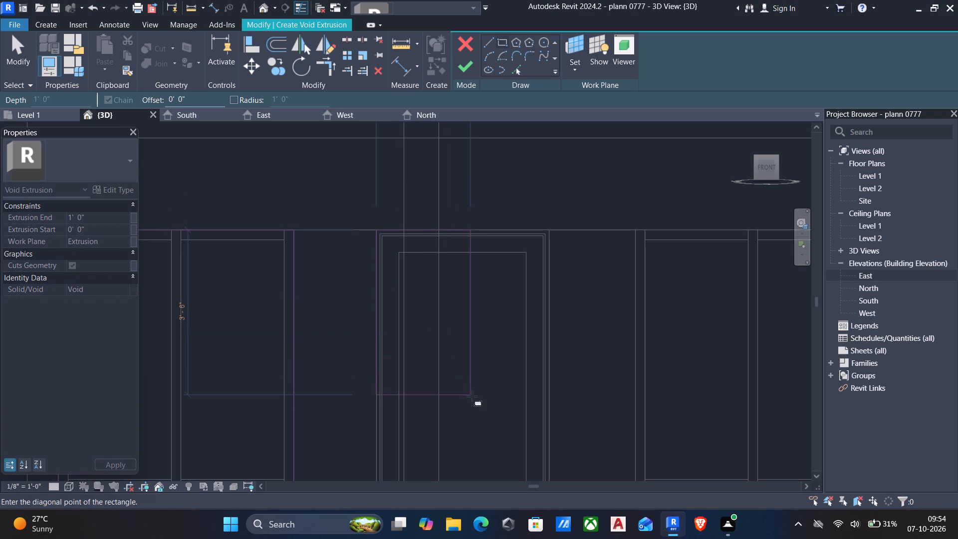
pyautogui.scroll(-1, 467, 371)
pyautogui.moveTo(479, 403); pyautogui.dragTo(472, 383, button='middle')
pyautogui.moveTo(489, 431); pyautogui.dragTo(443, 358, button='middle')
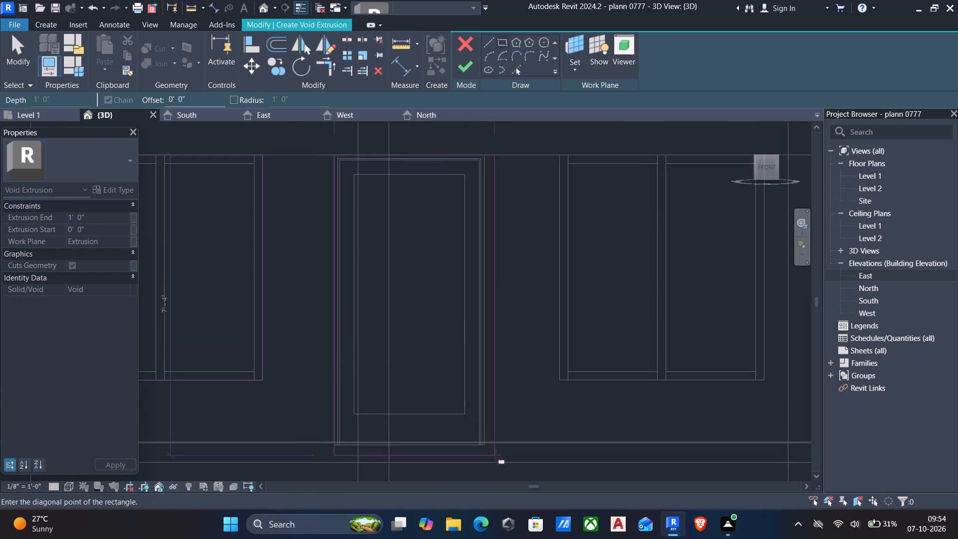
pyautogui.scroll(4, 495, 455)
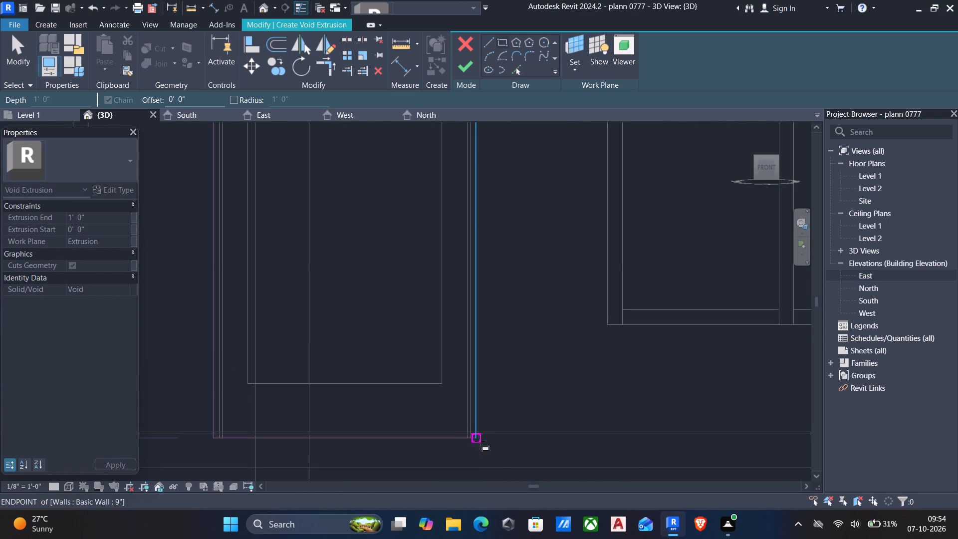
pyautogui.scroll(4, 479, 442)
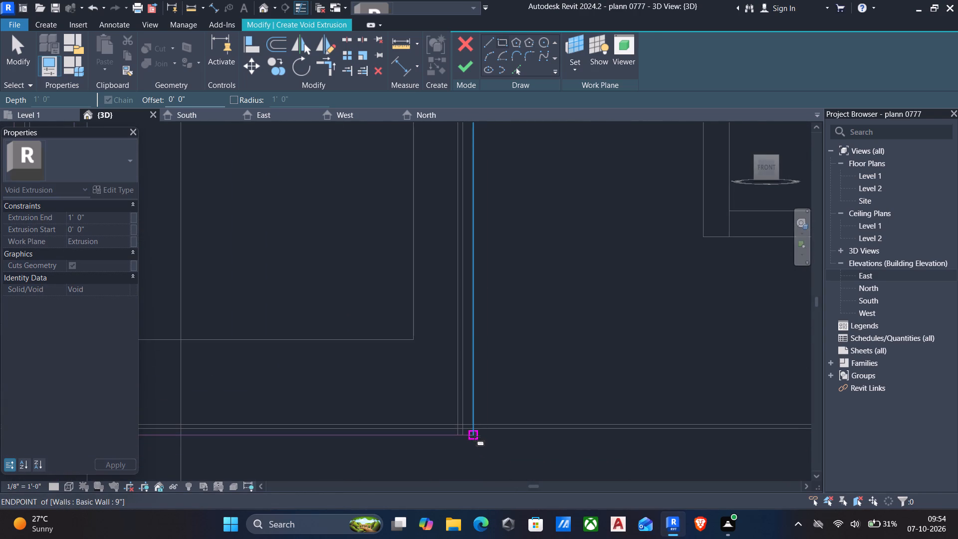
pyautogui.click(475, 436)
# Sketch a void rectangle about 5'-0" by 5'-6" around the two-pane window immediately right of the entrance door.
pyautogui.scroll(-6, 478, 437)
pyautogui.scroll(-3, 615, 291)
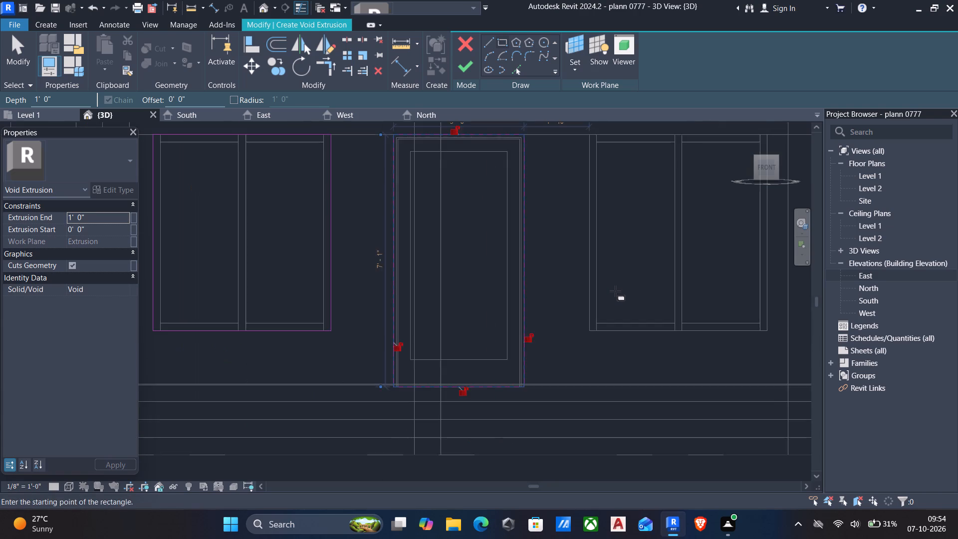
pyautogui.scroll(-3, 615, 291)
pyautogui.moveTo(609, 296); pyautogui.dragTo(561, 333, button='middle')
pyautogui.scroll(5, 559, 253)
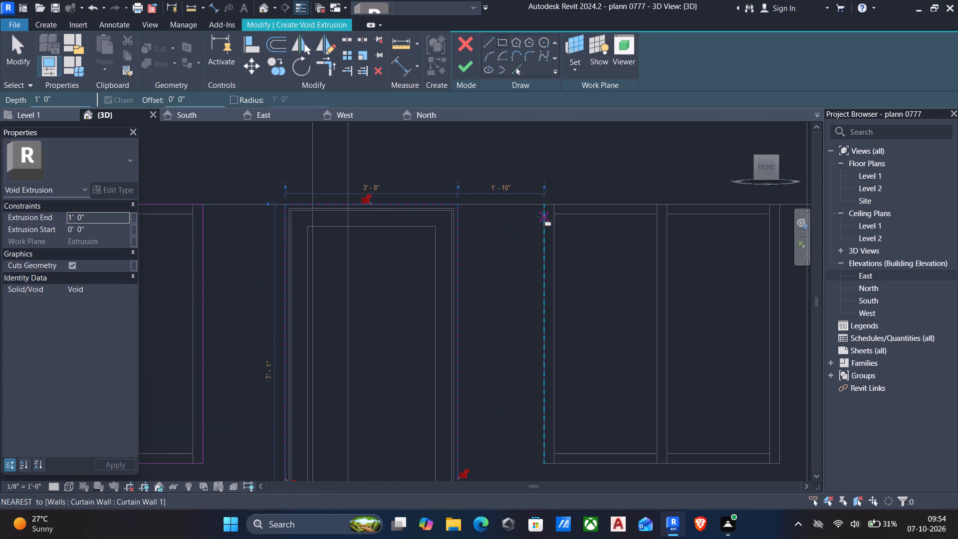
pyautogui.click(541, 204)
pyautogui.scroll(-1, 589, 335)
pyautogui.moveTo(594, 343); pyautogui.dragTo(527, 300, button='middle')
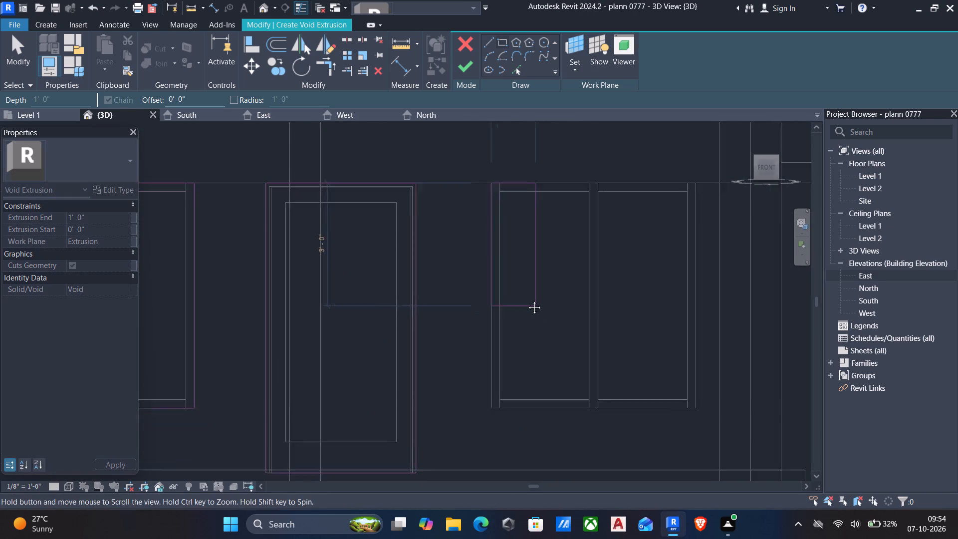
pyautogui.moveTo(527, 300); pyautogui.dragTo(525, 299, button='middle')
pyautogui.scroll(3, 635, 383)
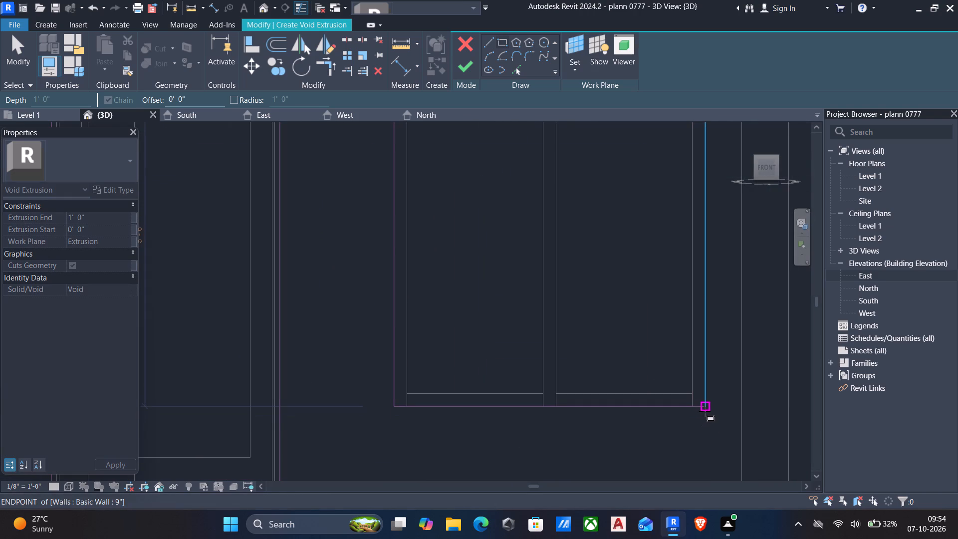
pyautogui.click(706, 410)
# Sketch a void rectangle around the rightmost three-column window of the front facade, matching its outer frame.
pyautogui.scroll(-3, 706, 410)
pyautogui.moveTo(658, 423); pyautogui.dragTo(339, 418, button='middle')
pyautogui.scroll(-4, 376, 412)
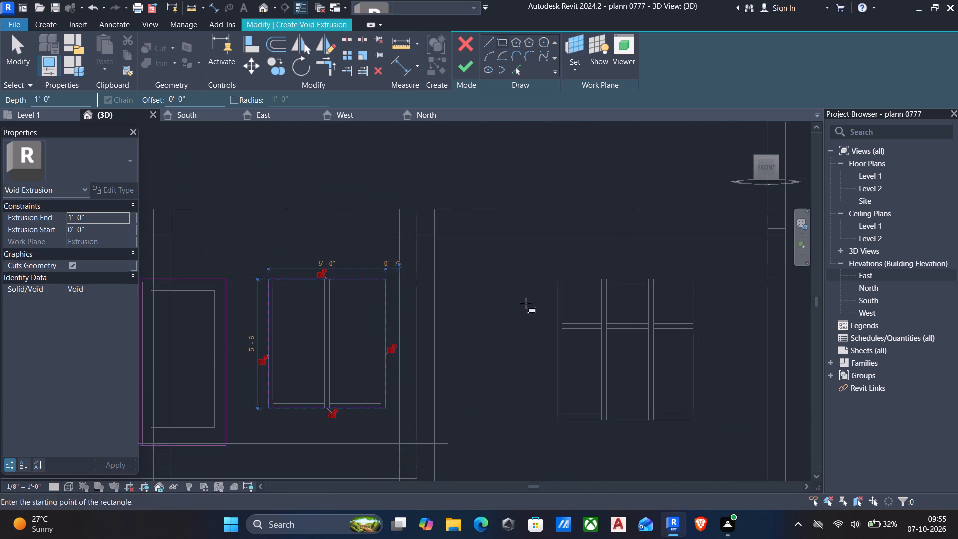
pyautogui.scroll(4, 560, 286)
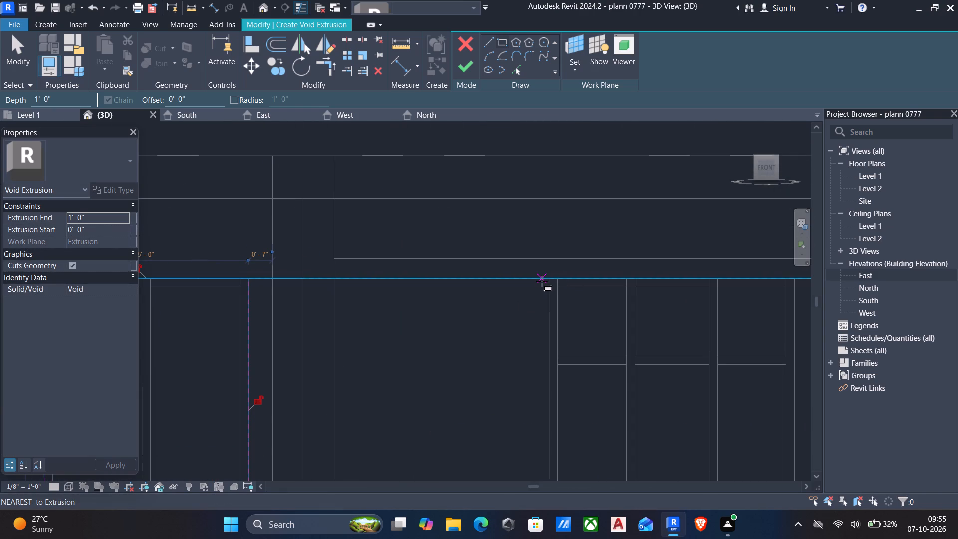
pyautogui.click(551, 280)
pyautogui.moveTo(585, 367); pyautogui.dragTo(564, 346, button='middle')
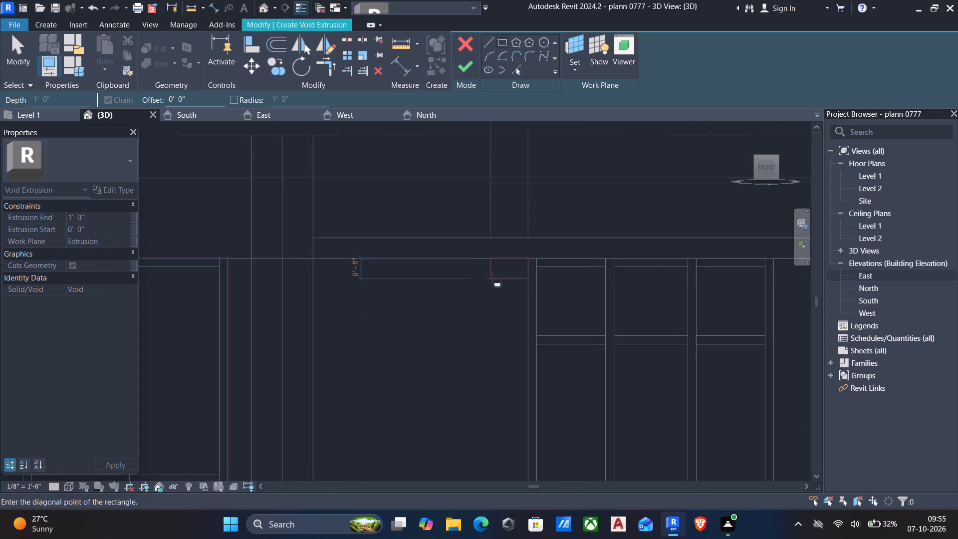
pyautogui.scroll(-1, 491, 277)
pyautogui.moveTo(564, 384); pyautogui.dragTo(527, 329, button='middle')
pyautogui.scroll(2, 718, 441)
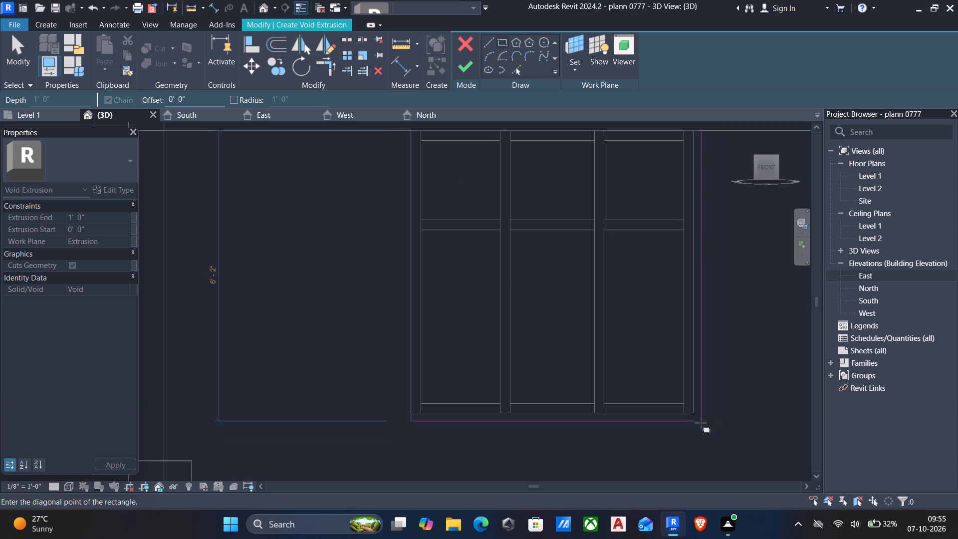
pyautogui.click(694, 415)
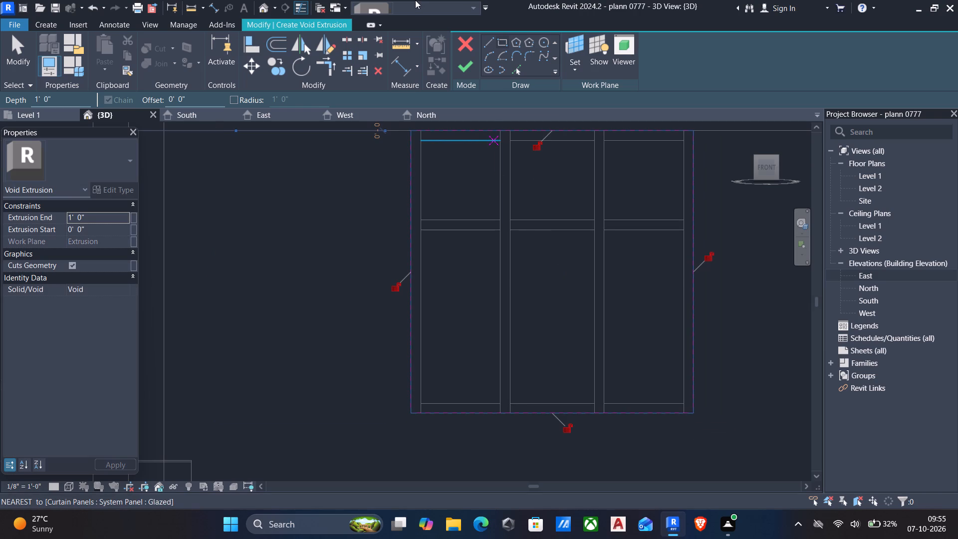
# Finish the void extrusion through the front facade's window and door openings and complete the in-place model.
pyautogui.click(463, 68)
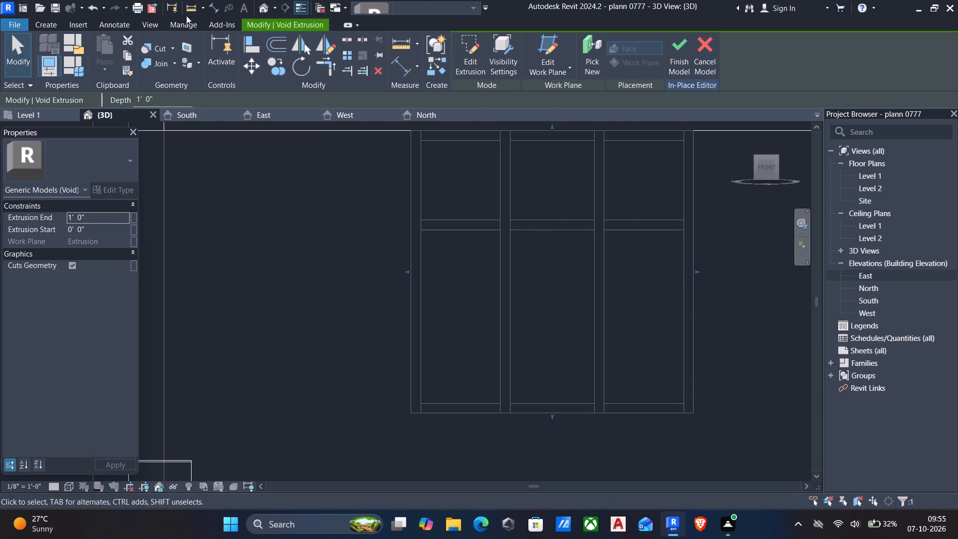
pyautogui.click(262, 10)
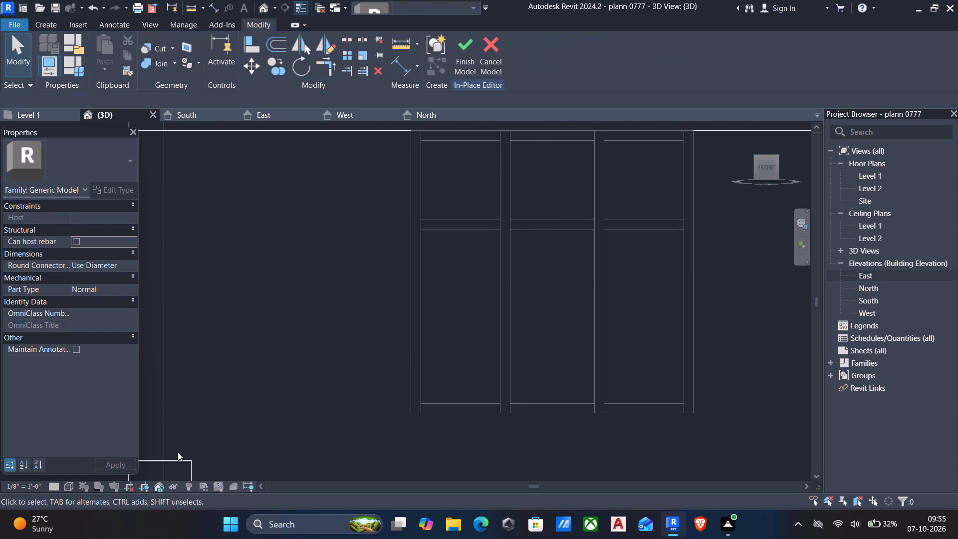
pyautogui.click(462, 52)
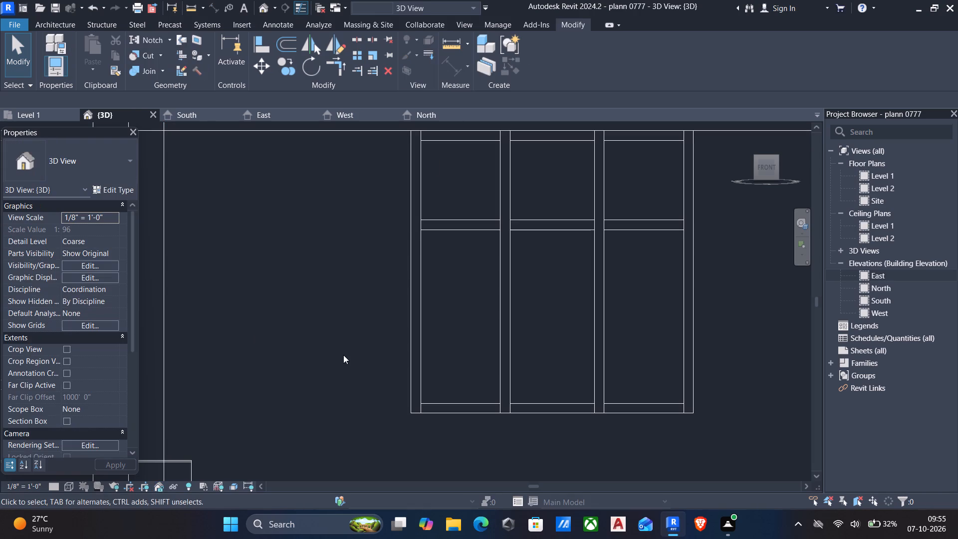
# Set the 3D view's visual style to Shaded.
pyautogui.click(69, 489)
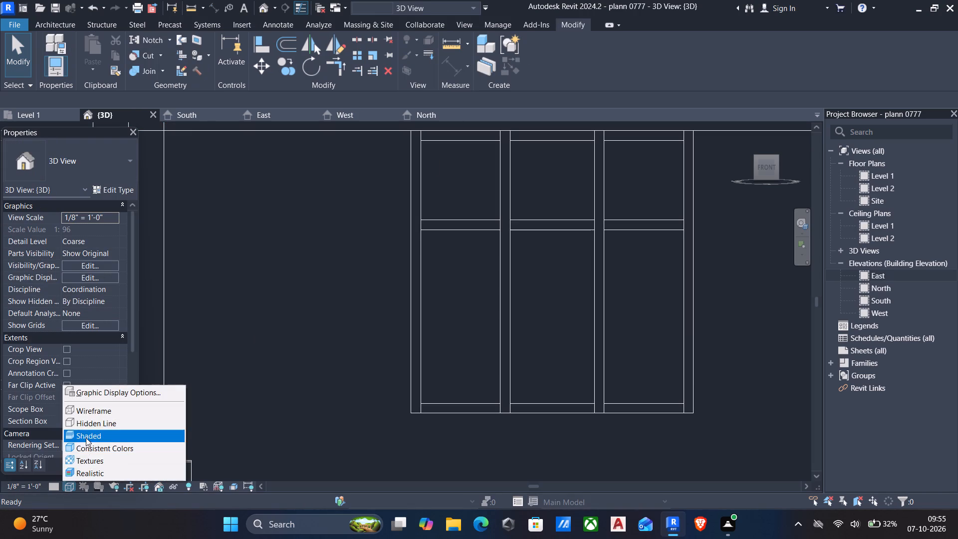
pyautogui.click(82, 429)
pyautogui.click(65, 486)
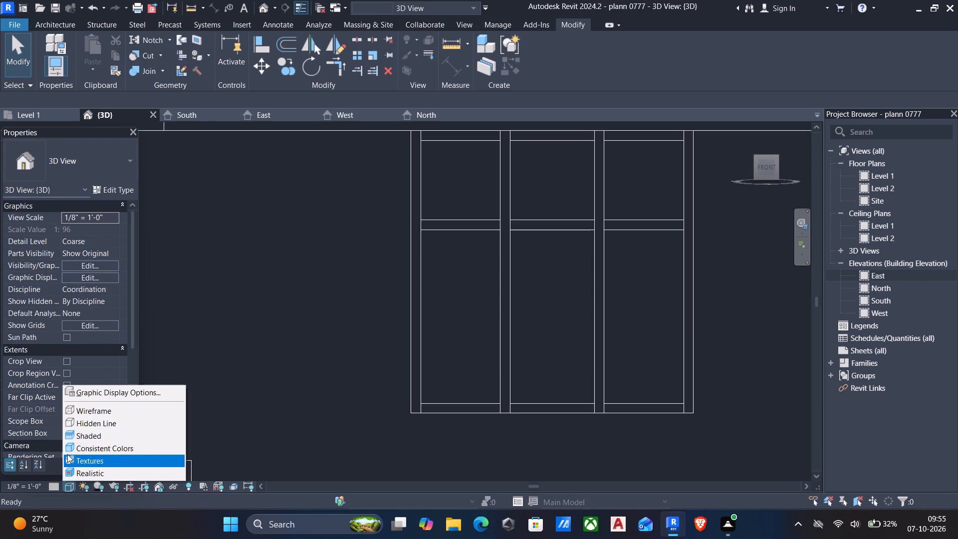
pyautogui.click(71, 437)
# Edit the facade's in-place model, set the front wall extrusion's Extrusion End to 2", and finish the model.
pyautogui.scroll(-9, 275, 437)
pyautogui.moveTo(275, 437); pyautogui.dragTo(332, 431, button='middle')
pyautogui.moveTo(345, 430); pyautogui.dragTo(406, 401, button='middle')
pyautogui.keyDown('shift'); pyautogui.moveTo(408, 403); pyautogui.dragTo(440, 399, button='middle'); pyautogui.keyUp('shift')
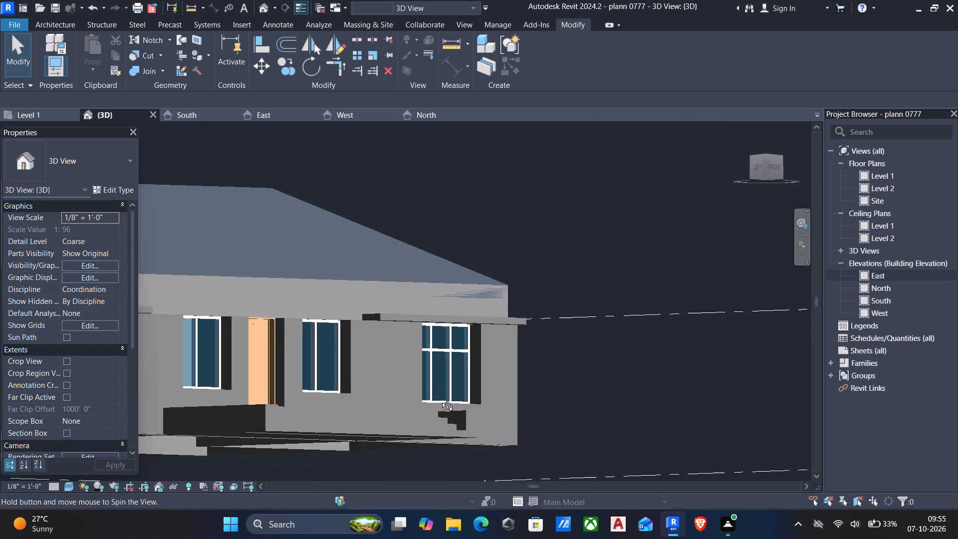
pyautogui.keyDown('shift'); pyautogui.moveTo(440, 399); pyautogui.dragTo(491, 416, button='middle'); pyautogui.keyUp('shift')
pyautogui.scroll(-1, 491, 403)
pyautogui.moveTo(502, 384); pyautogui.dragTo(513, 376, button='middle')
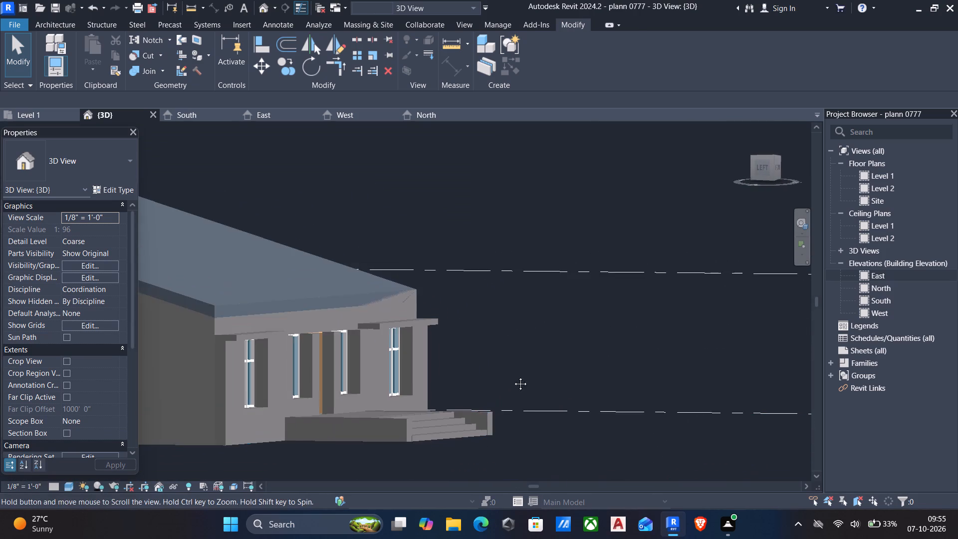
pyautogui.moveTo(513, 376); pyautogui.dragTo(615, 328, button='middle')
pyautogui.keyDown('shift'); pyautogui.moveTo(550, 332); pyautogui.dragTo(499, 341, button='middle'); pyautogui.keyUp('shift')
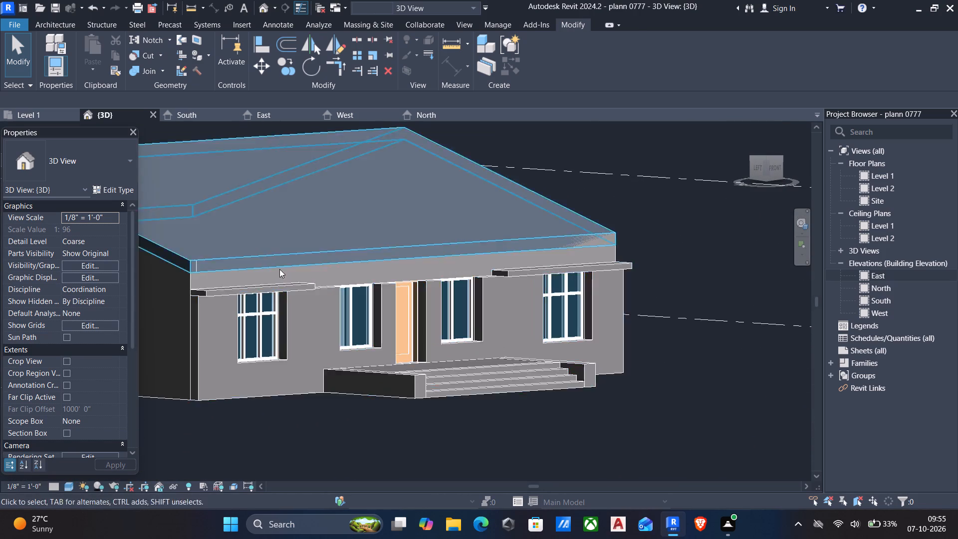
pyautogui.scroll(3, 279, 269)
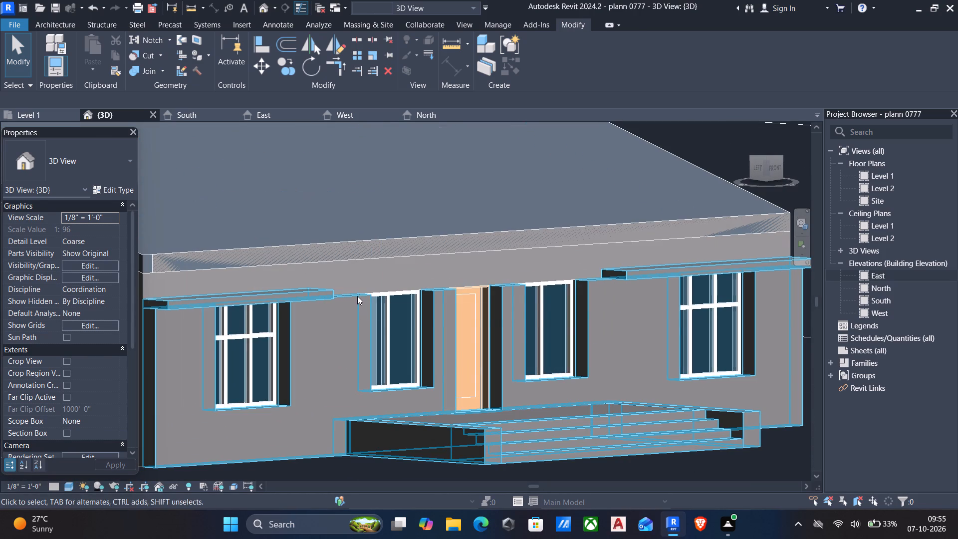
pyautogui.click(357, 296)
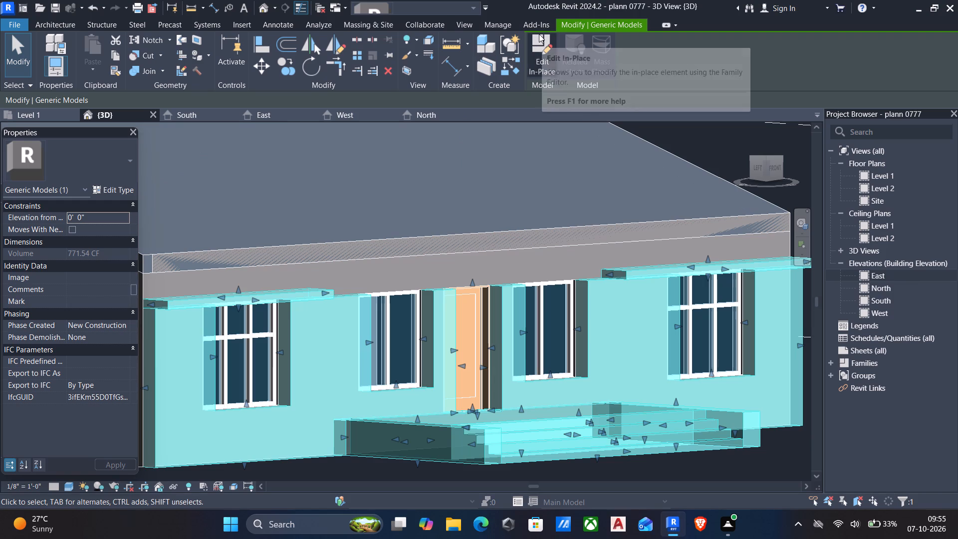
pyautogui.click(542, 59)
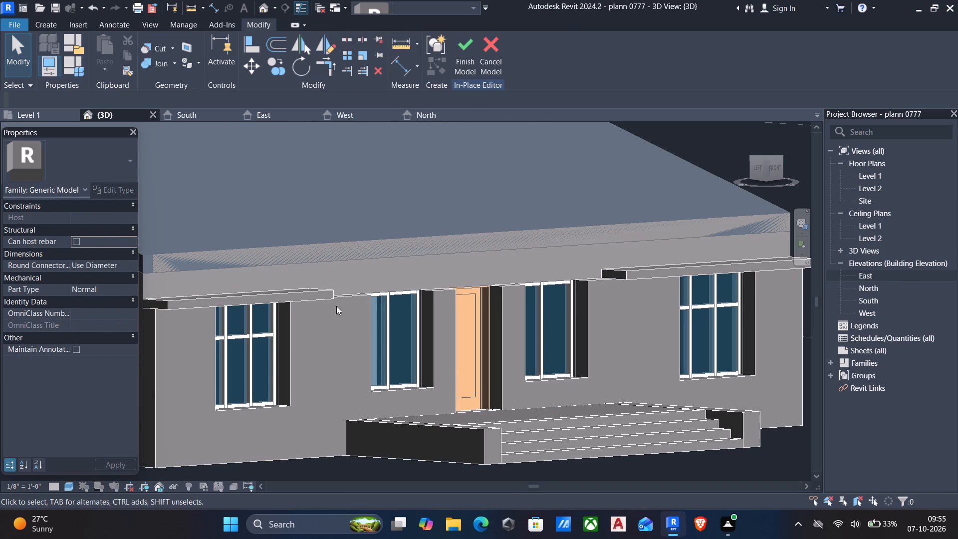
pyautogui.click(352, 297)
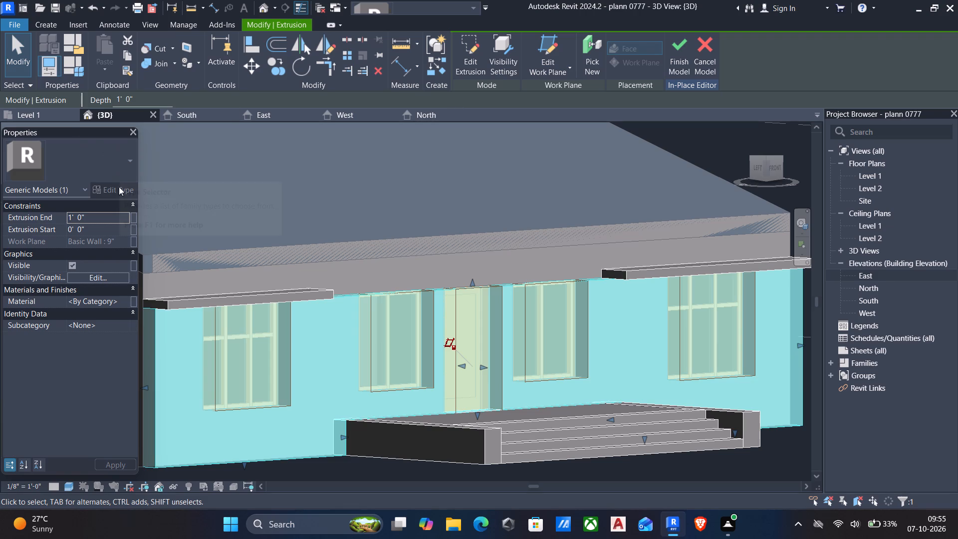
pyautogui.click(109, 216)
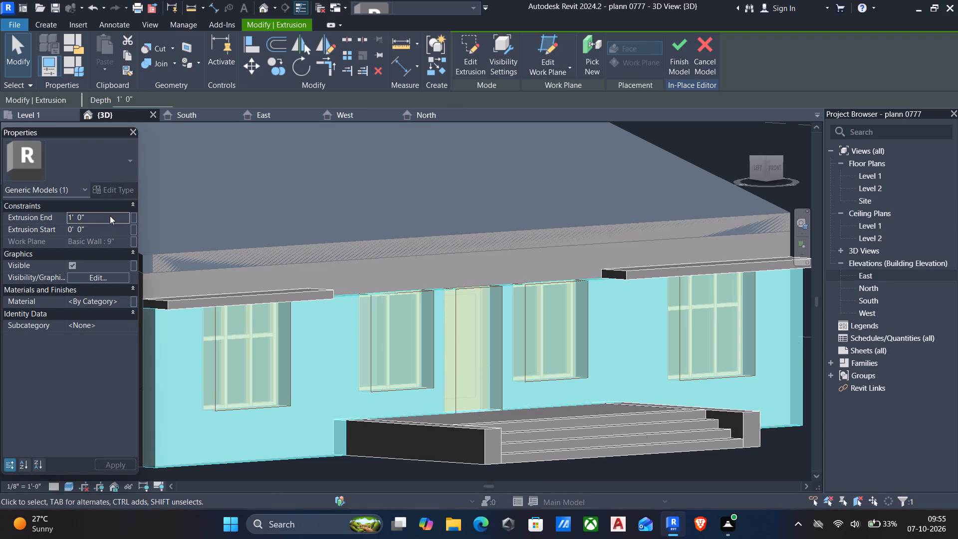
pyautogui.write('2"')
pyautogui.press('Return')
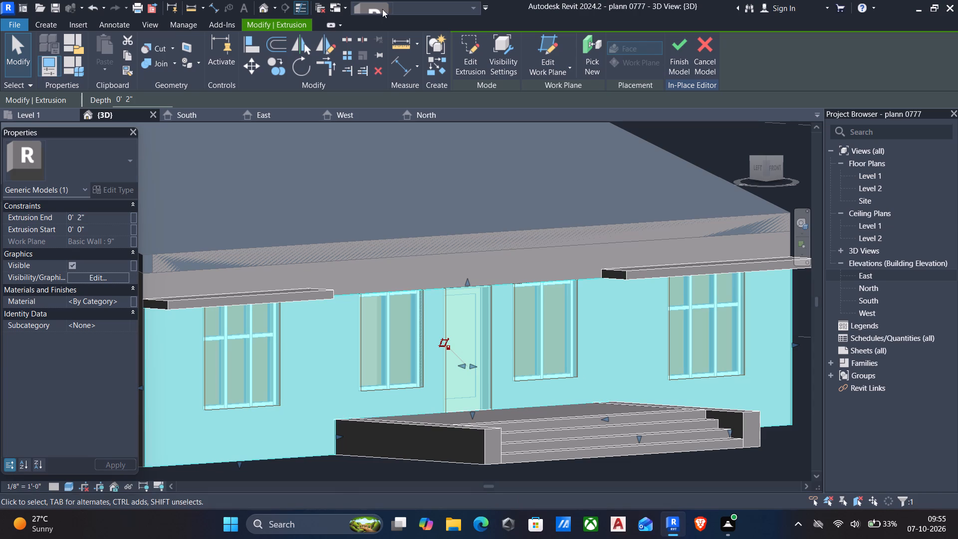
pyautogui.click(674, 42)
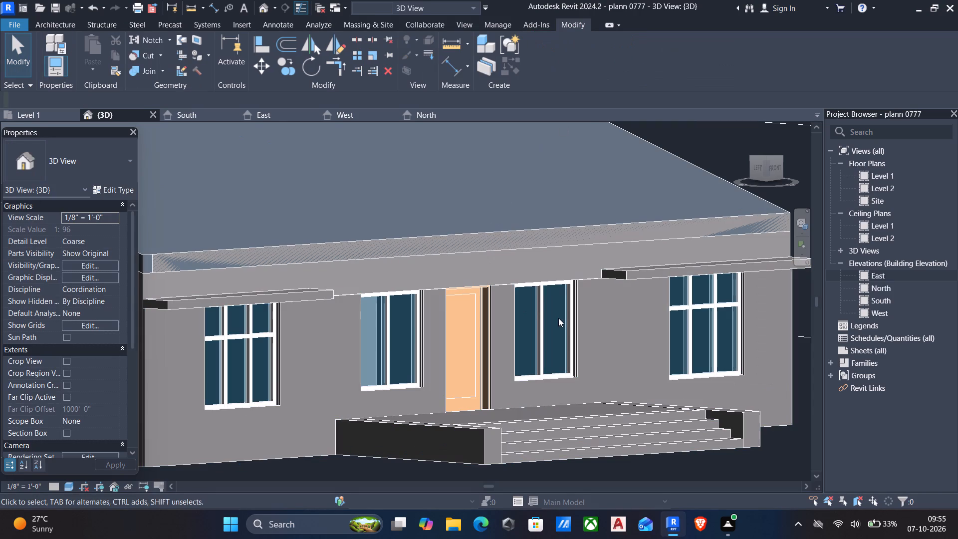
# Examine the front facade extrusion, its openings and the entrance steps from both sides and straight on.
pyautogui.scroll(-3, 423, 341)
pyautogui.keyDown('shift'); pyautogui.moveTo(440, 342); pyautogui.dragTo(395, 347, button='middle'); pyautogui.keyUp('shift')
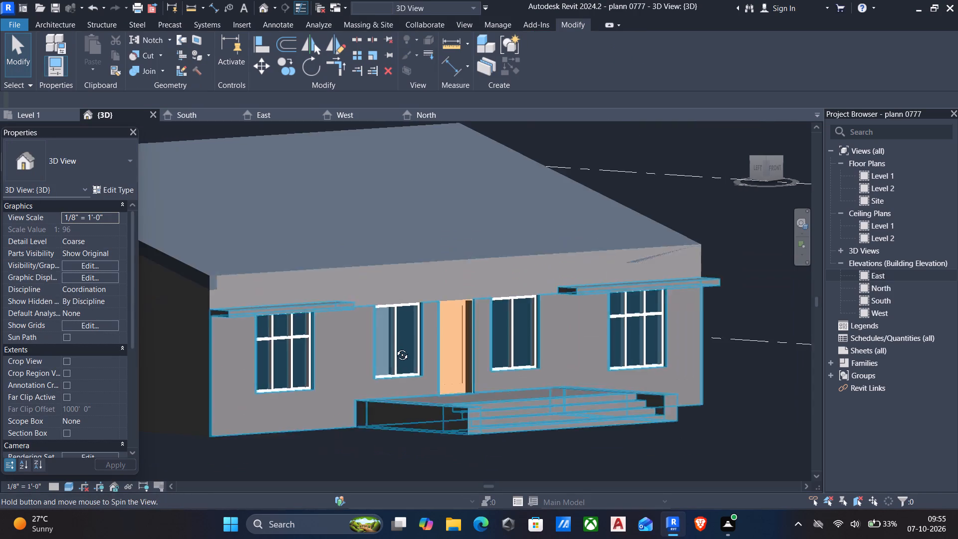
pyautogui.keyDown('shift'); pyautogui.moveTo(395, 347); pyautogui.dragTo(220, 312, button='middle'); pyautogui.keyUp('shift')
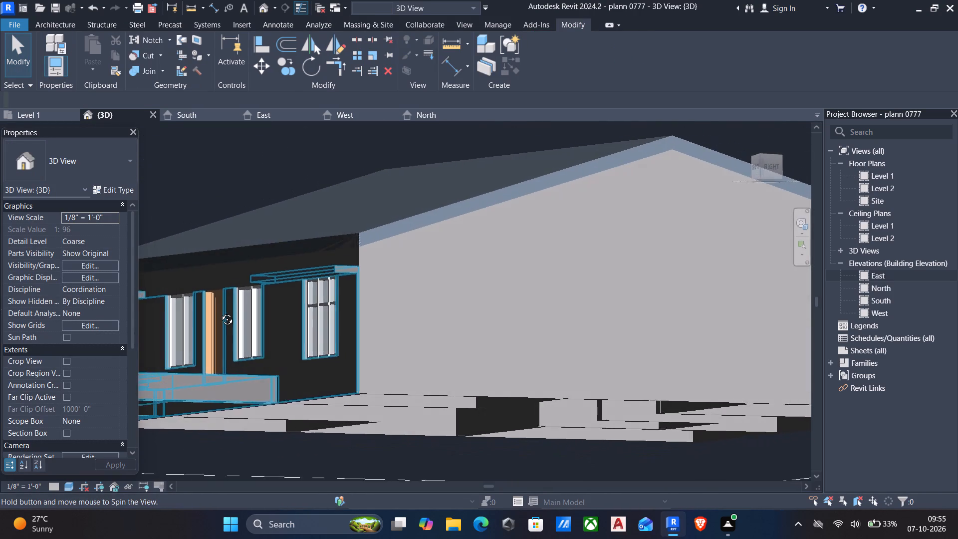
pyautogui.keyDown('shift'); pyautogui.moveTo(220, 312); pyautogui.dragTo(424, 314, button='middle'); pyautogui.keyUp('shift')
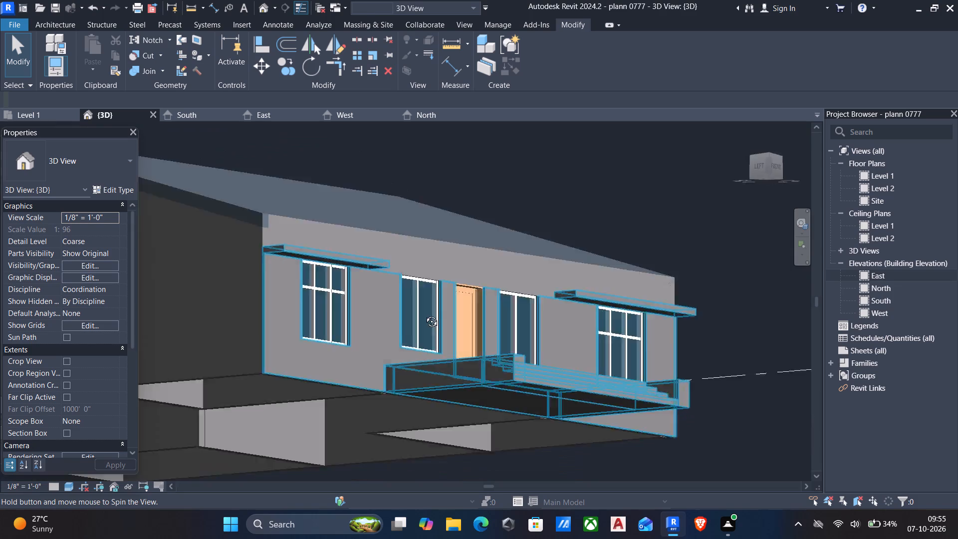
pyautogui.keyDown('shift'); pyautogui.moveTo(424, 314); pyautogui.dragTo(297, 345, button='middle'); pyautogui.keyUp('shift')
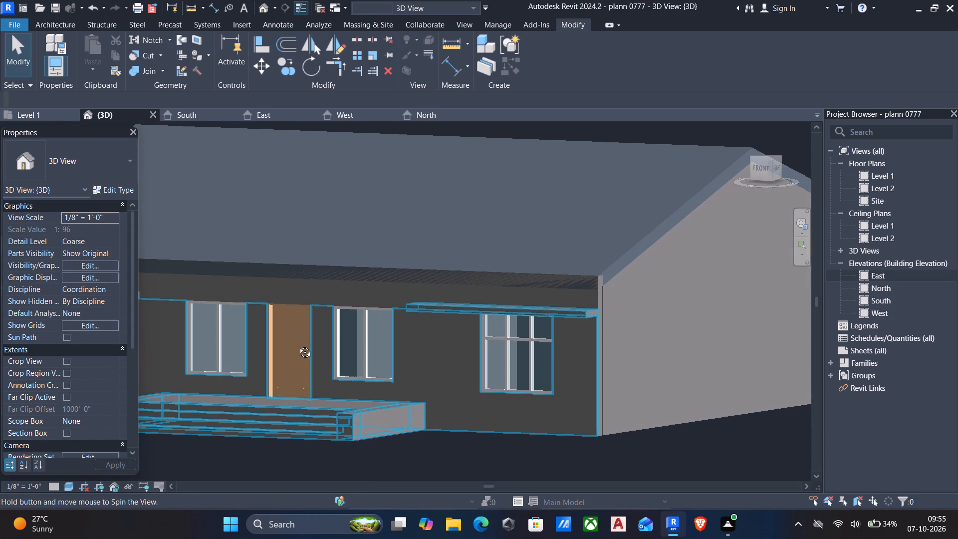
pyautogui.keyDown('shift'); pyautogui.moveTo(297, 345); pyautogui.dragTo(354, 335, button='middle'); pyautogui.keyUp('shift')
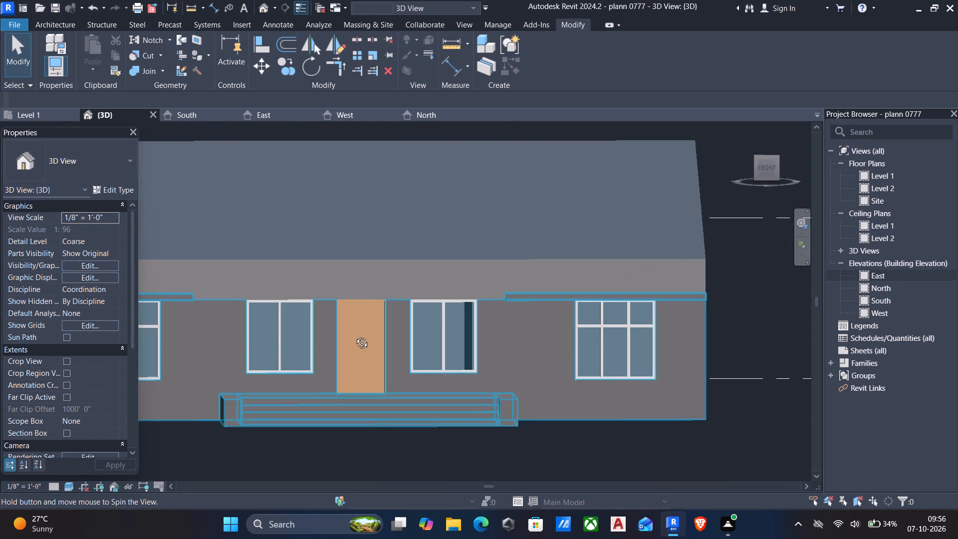
pyautogui.keyDown('shift'); pyautogui.moveTo(354, 335); pyautogui.dragTo(477, 281, button='middle'); pyautogui.keyUp('shift')
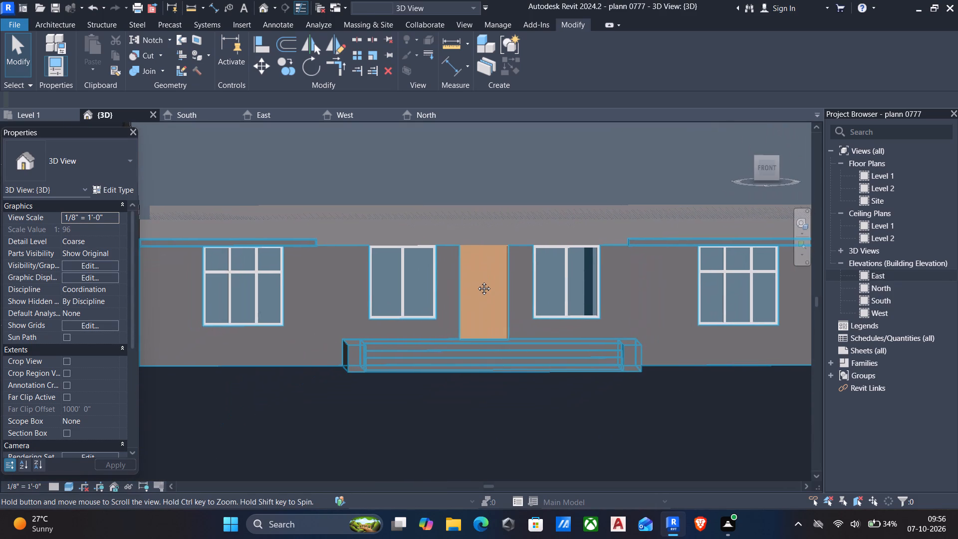
pyautogui.keyDown('shift'); pyautogui.moveTo(477, 281); pyautogui.dragTo(471, 281, button='middle'); pyautogui.keyUp('shift')
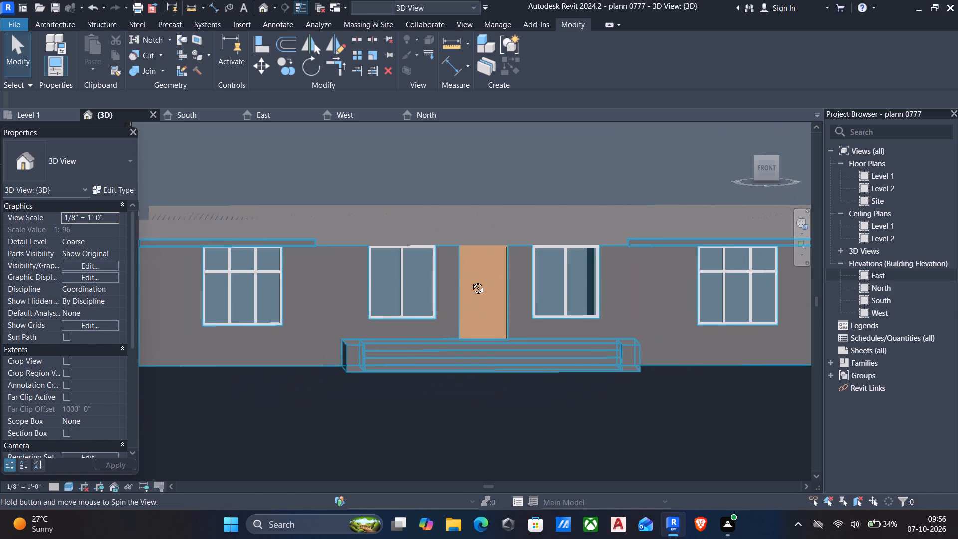
pyautogui.keyDown('shift'); pyautogui.moveTo(471, 281); pyautogui.dragTo(384, 306, button='middle'); pyautogui.keyUp('shift')
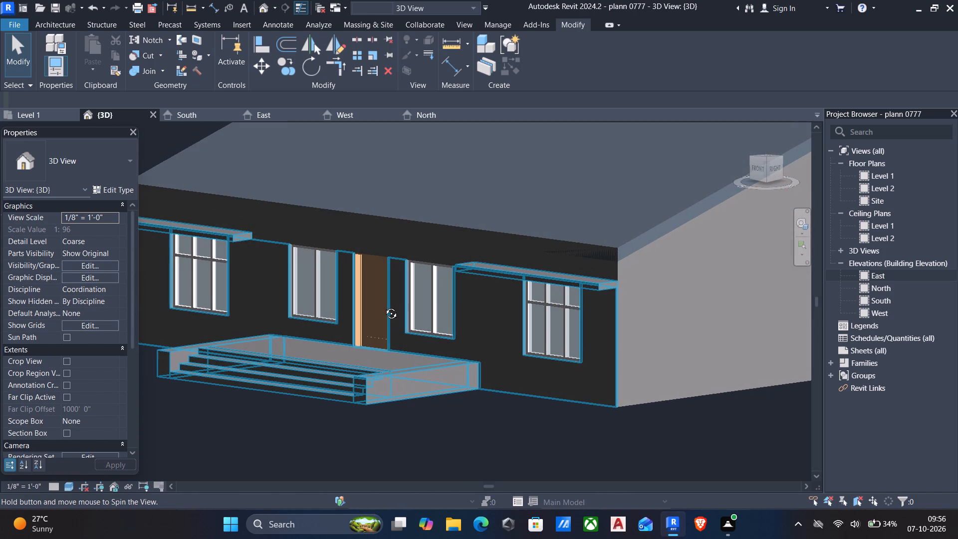
pyautogui.keyDown('shift'); pyautogui.moveTo(384, 306); pyautogui.dragTo(473, 295, button='middle'); pyautogui.keyUp('shift')
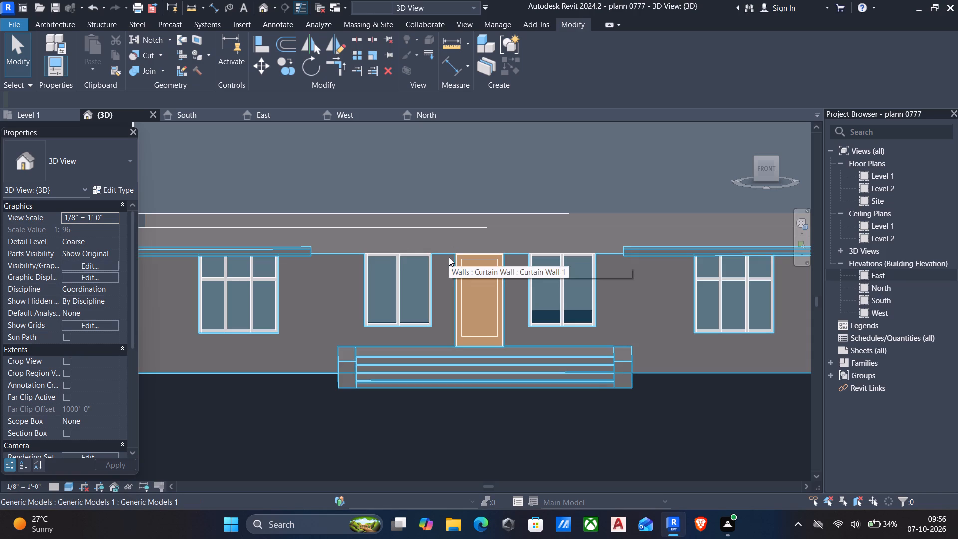
# Edit the facade's in-place model and start a solid extrusion with its work plane on the front wall face above the leftmost window canopy.
pyautogui.click(449, 257)
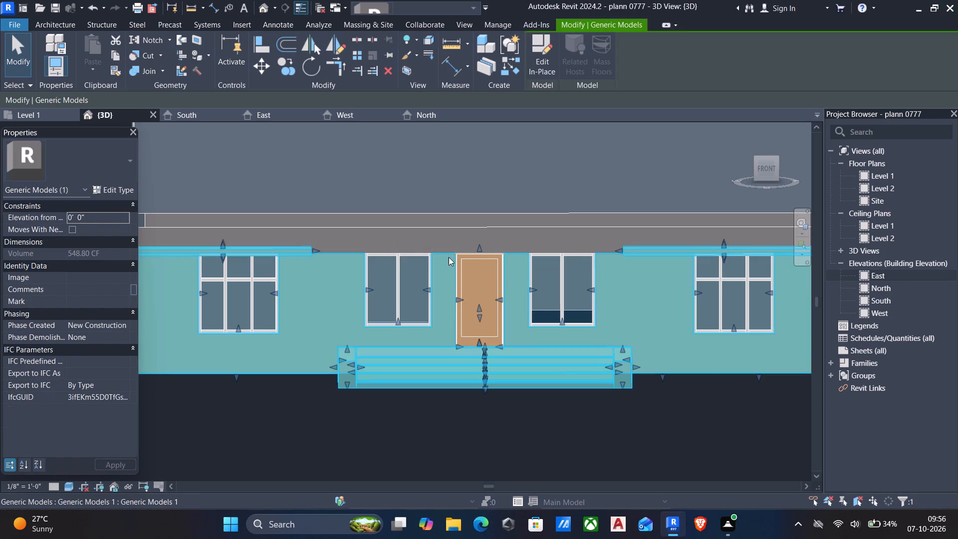
pyautogui.click(537, 41)
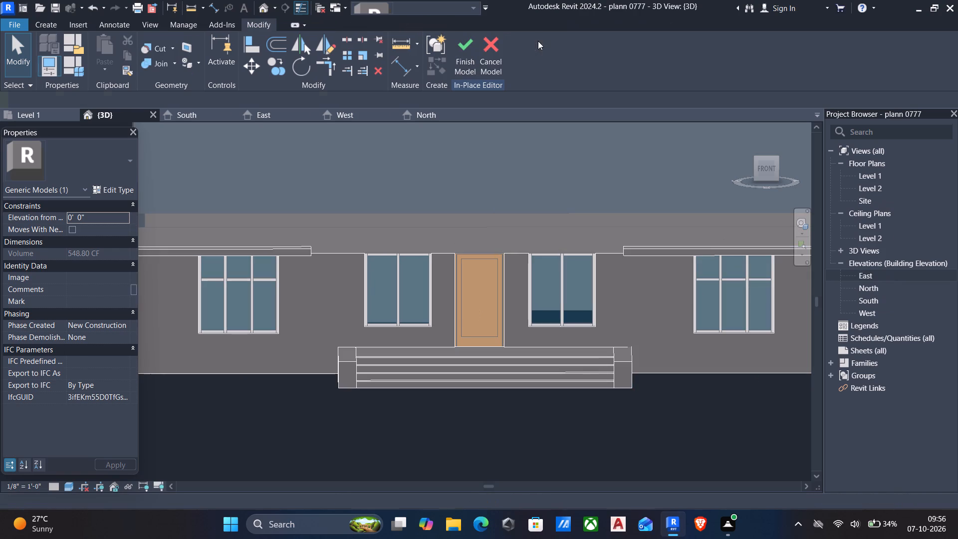
pyautogui.click(45, 23)
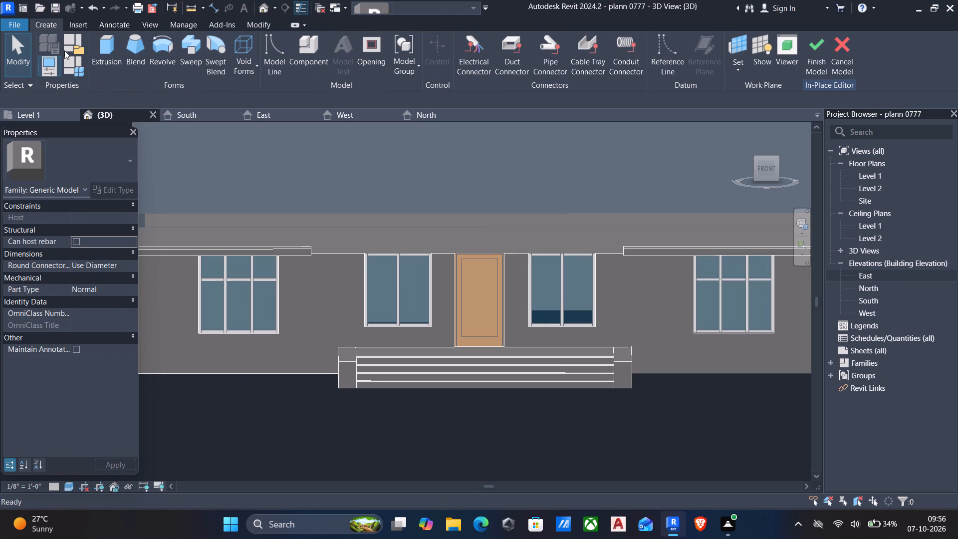
pyautogui.click(105, 45)
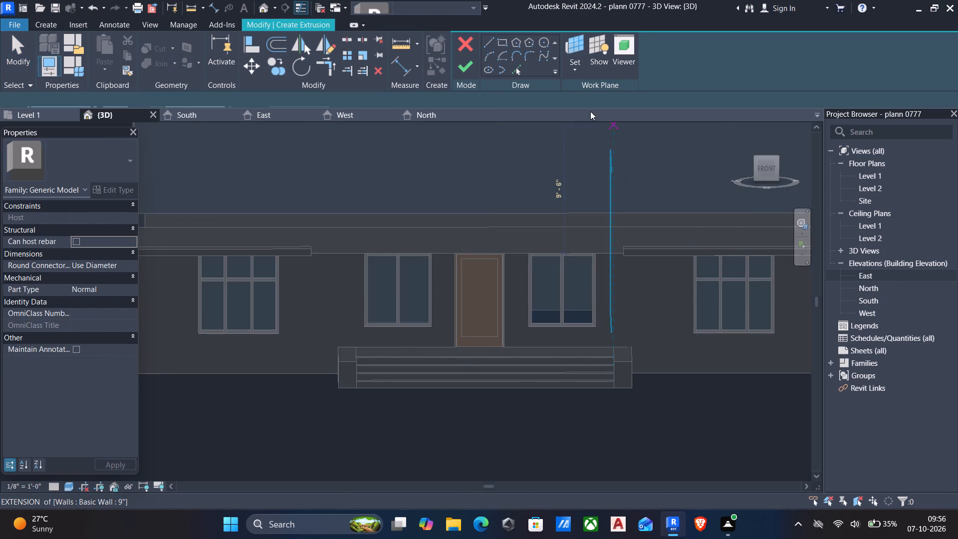
pyautogui.click(579, 67)
pyautogui.click(609, 115)
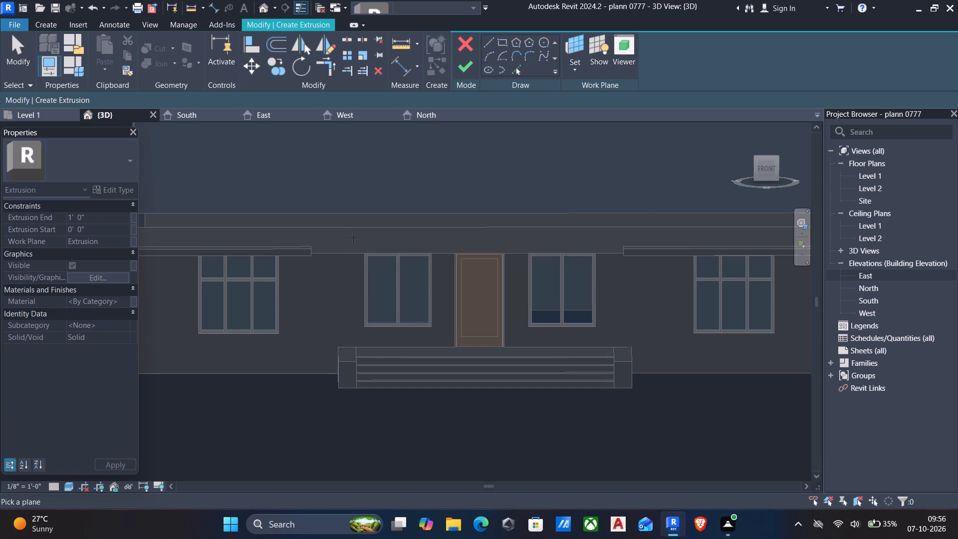
pyautogui.scroll(-1, 380, 257)
pyautogui.keyDown('shift'); pyautogui.moveTo(381, 262); pyautogui.dragTo(448, 328, button='middle'); pyautogui.keyUp('shift')
pyautogui.keyDown('shift'); pyautogui.scroll(-1, 381, 262); pyautogui.keyUp('shift')
pyautogui.scroll(4, 321, 338)
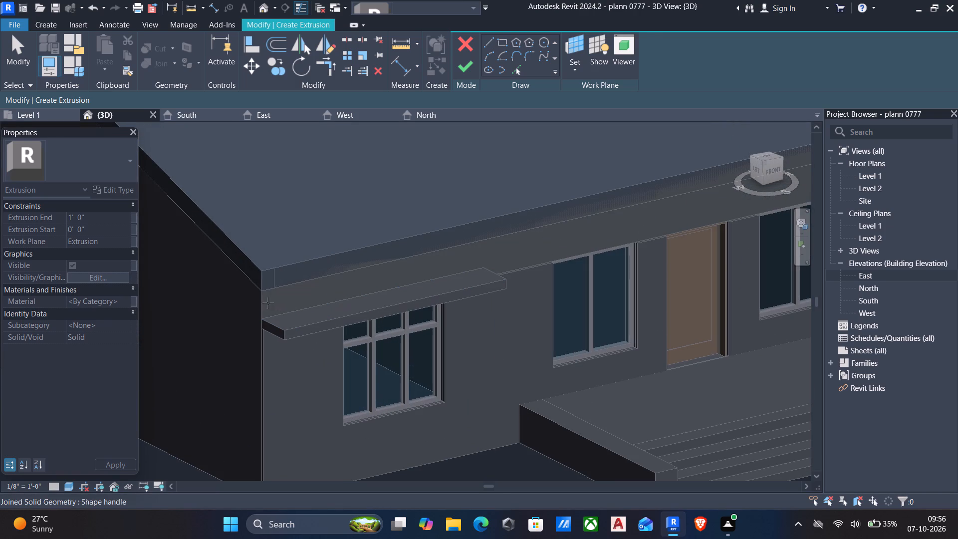
pyautogui.click(262, 302)
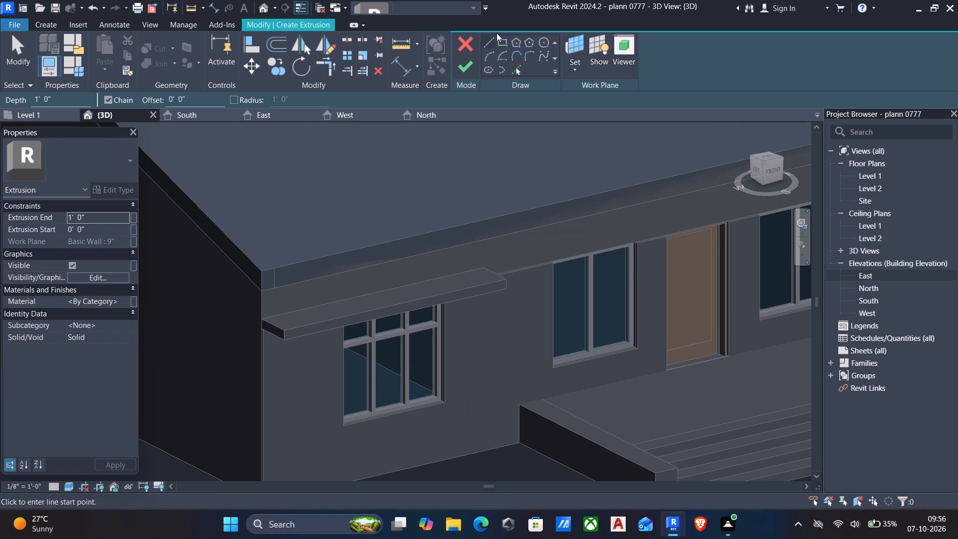
# Sketch a 3' 0" high rectangle across the full front wall from the roof's lower edge to the window heads, and finish the extrusion sketch.
pyautogui.click(504, 43)
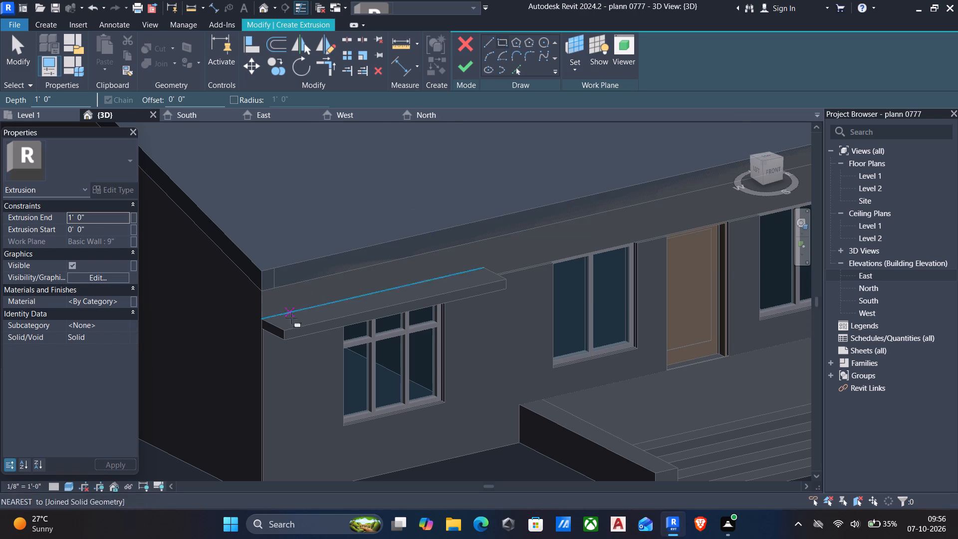
pyautogui.click(775, 173)
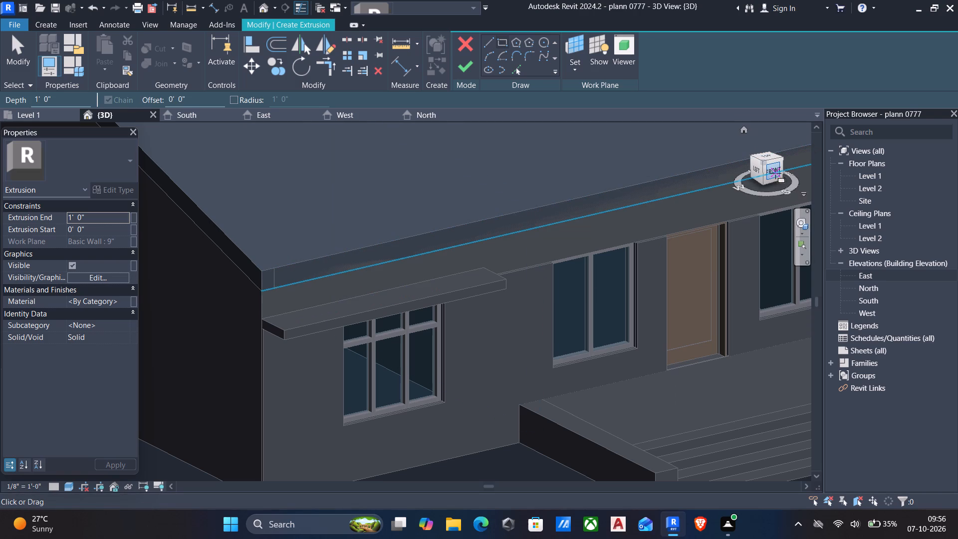
pyautogui.scroll(6, 426, 311)
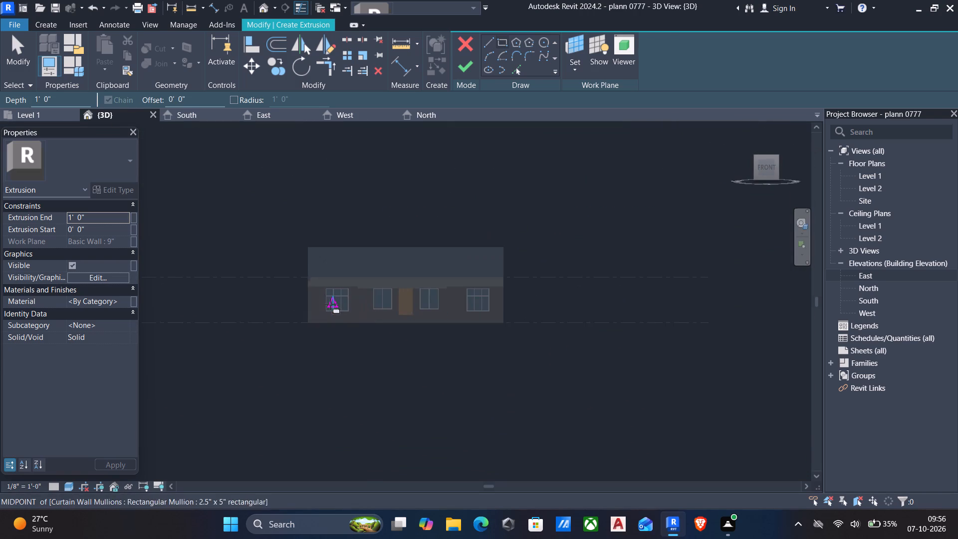
pyautogui.scroll(12, 322, 287)
pyautogui.scroll(4, 223, 252)
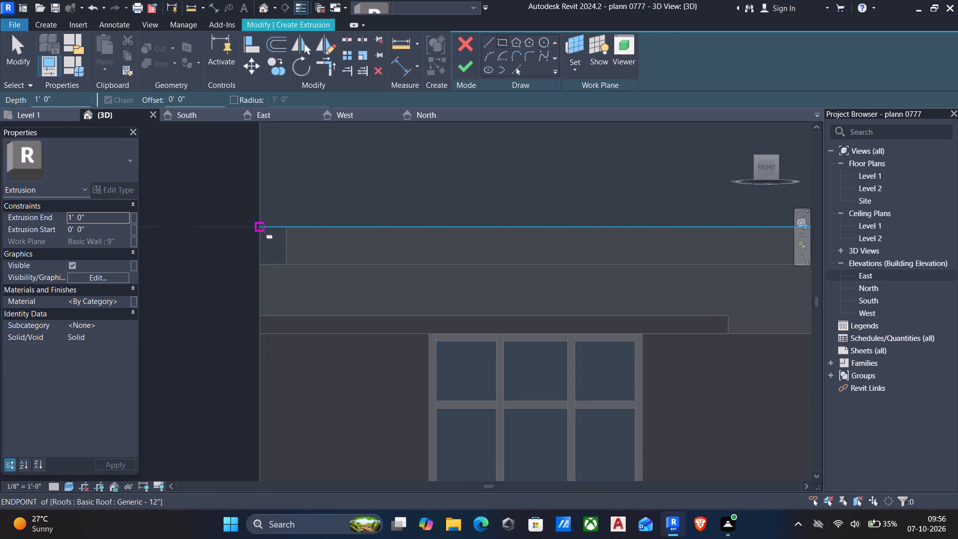
pyautogui.click(258, 230)
pyautogui.scroll(-2, 313, 256)
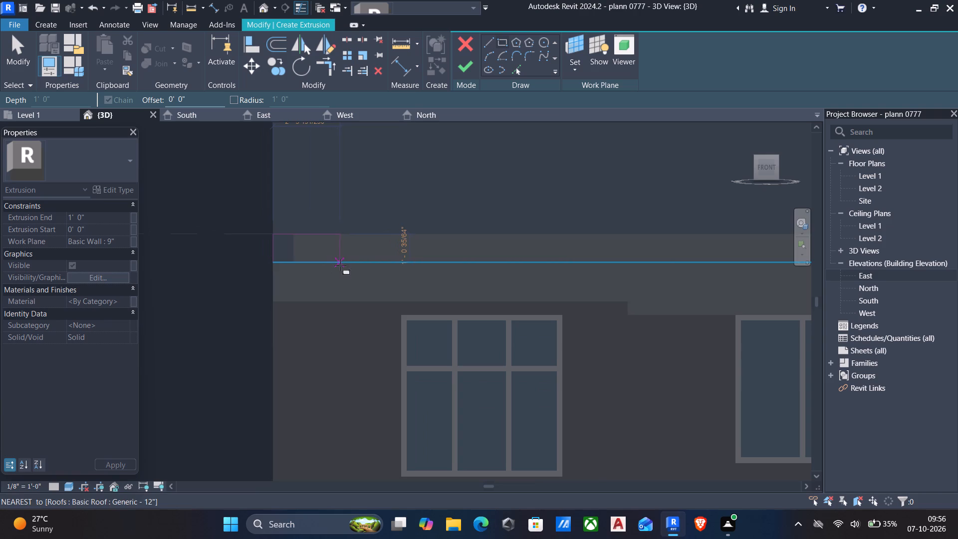
pyautogui.scroll(-4, 323, 258)
pyautogui.moveTo(669, 288); pyautogui.dragTo(509, 282, button='middle')
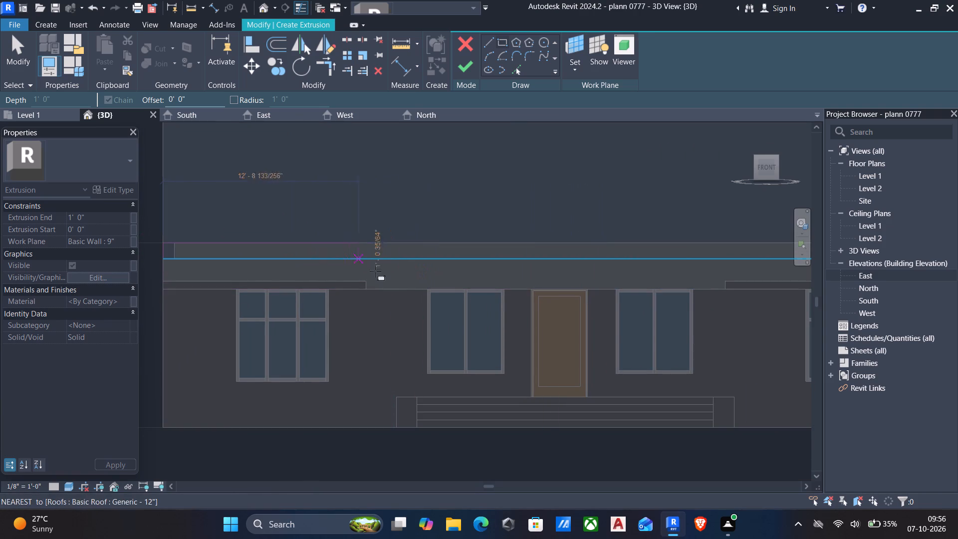
pyautogui.scroll(-4, 398, 283)
pyautogui.scroll(8, 705, 275)
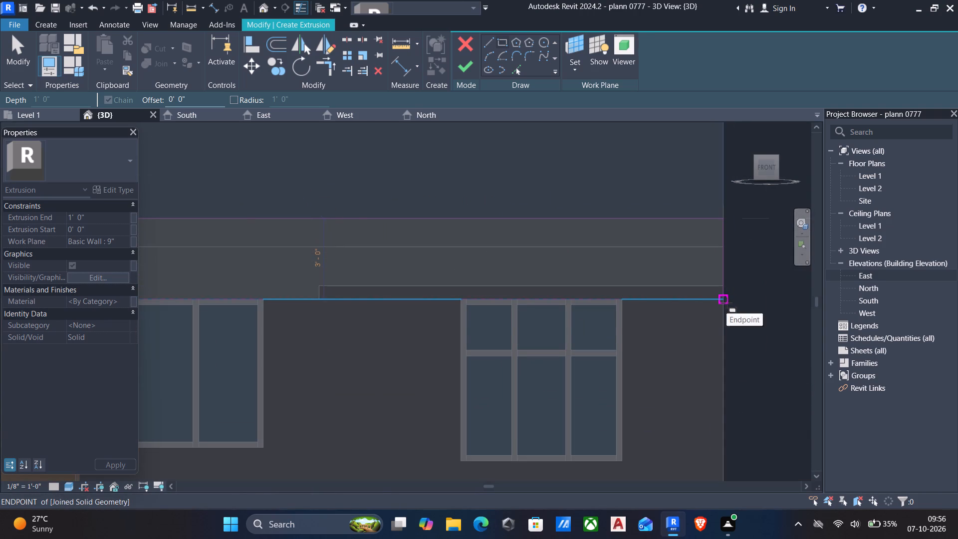
pyautogui.click(726, 303)
pyautogui.press('Escape')
pyautogui.scroll(-5, 726, 303)
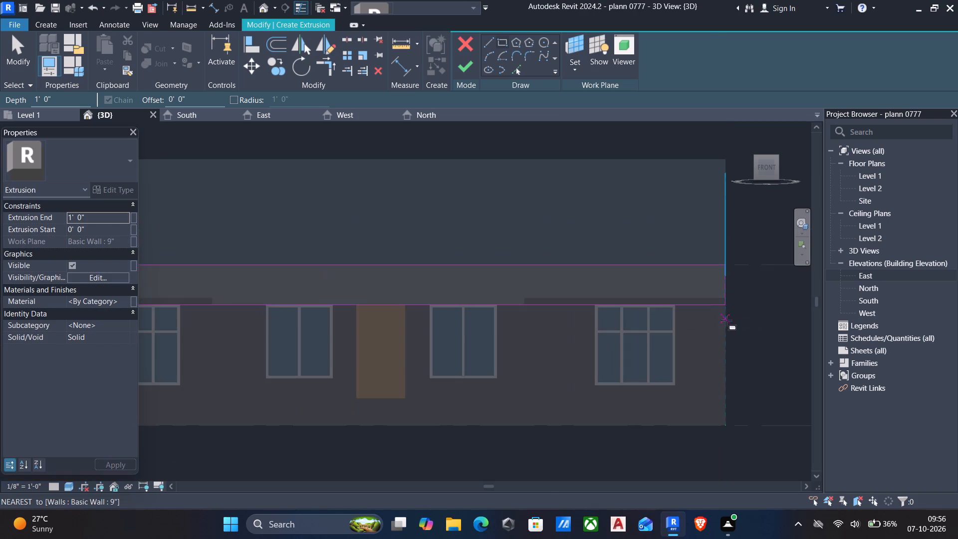
pyautogui.scroll(-4, 726, 321)
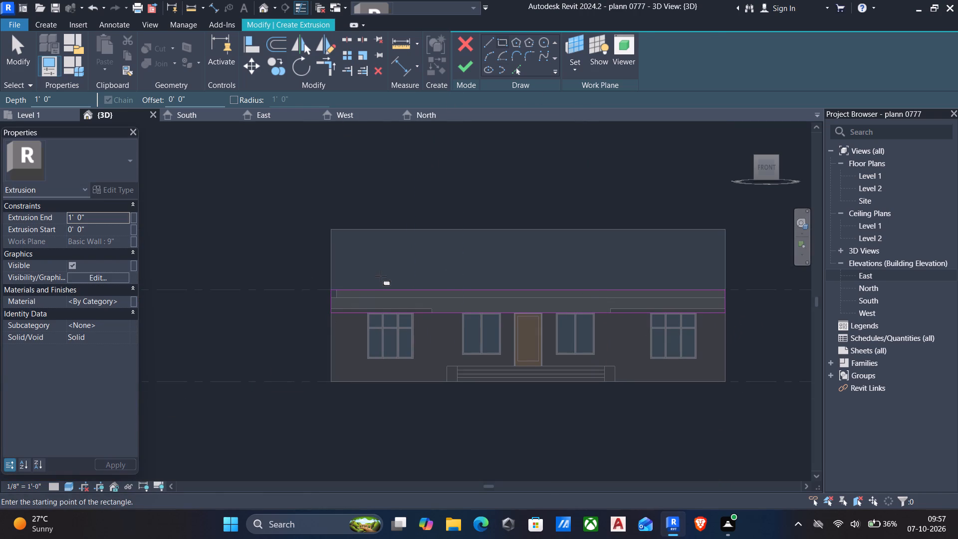
pyautogui.click(467, 68)
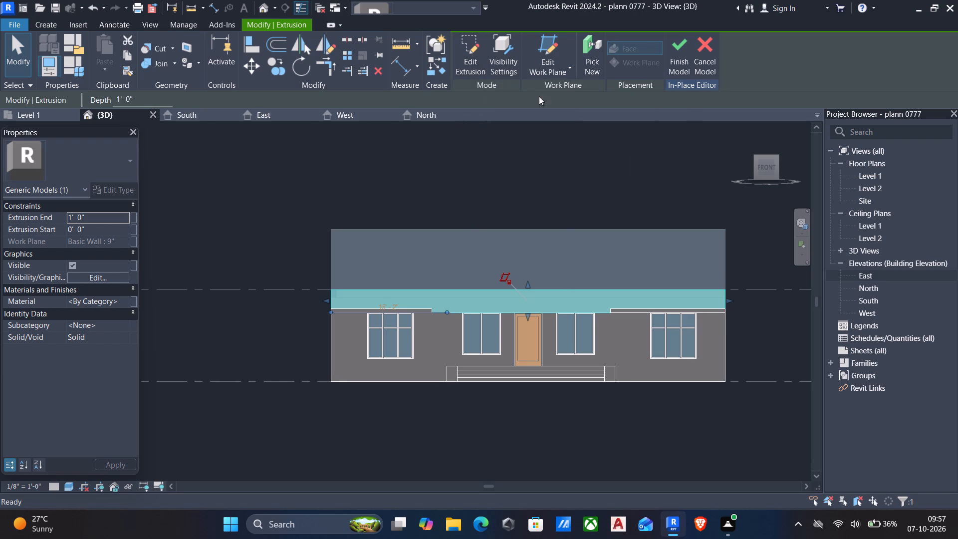
# Set the new band's Extrusion End to 2" and finish the in-place model.
pyautogui.click(122, 220)
pyautogui.press('2')
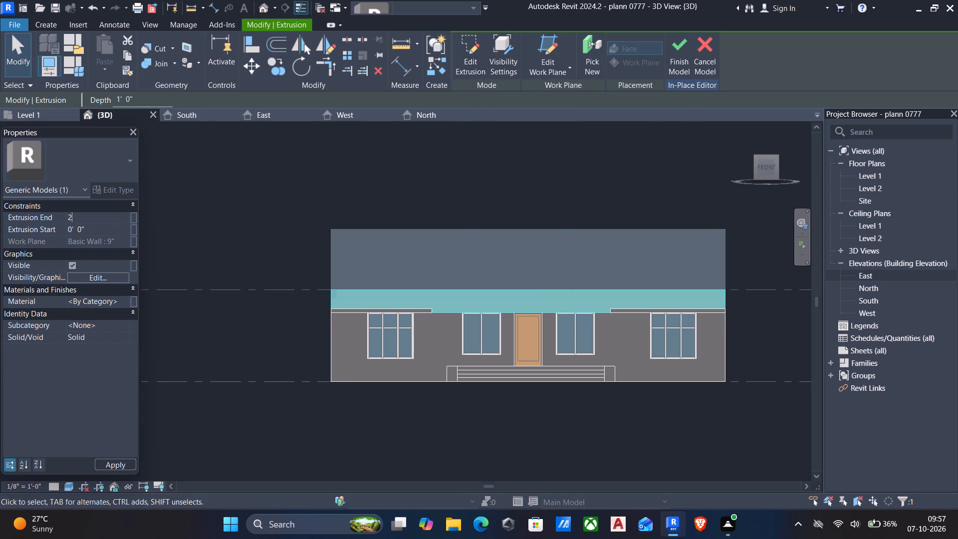
pyautogui.hotkey('shift', '"')
pyautogui.press('Return')
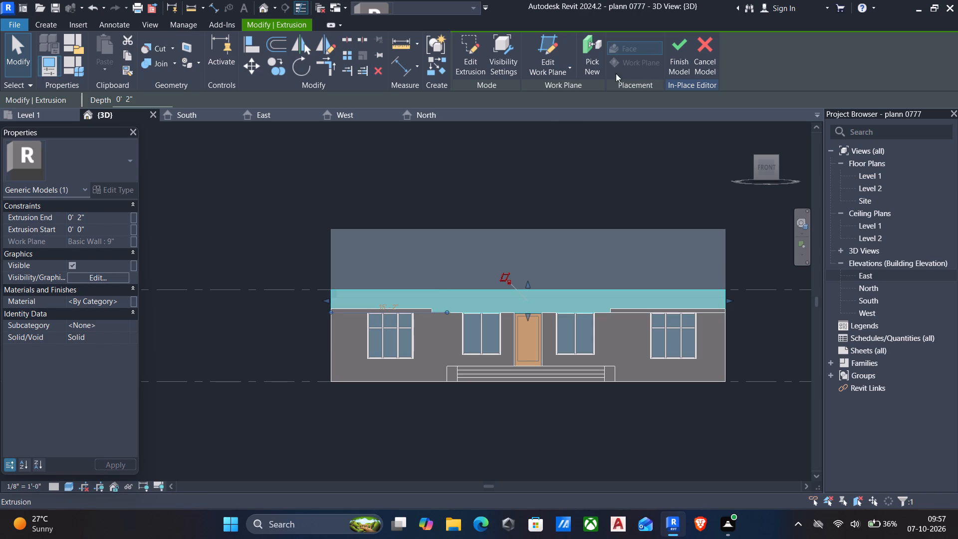
pyautogui.click(675, 62)
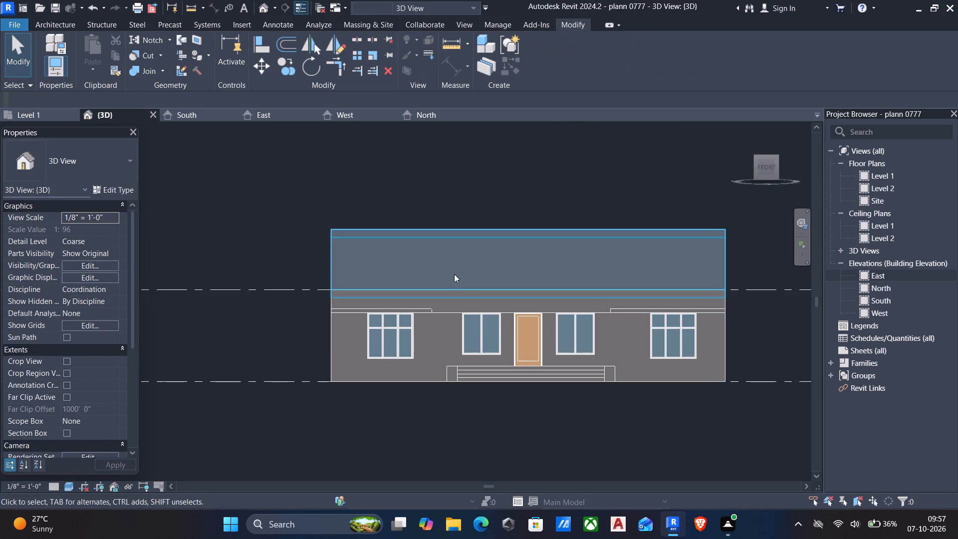
# Reopen the facade's in-place model for editing, working around the canopy above the leftmost window.
pyautogui.scroll(-3, 448, 281)
pyautogui.scroll(-4, 430, 324)
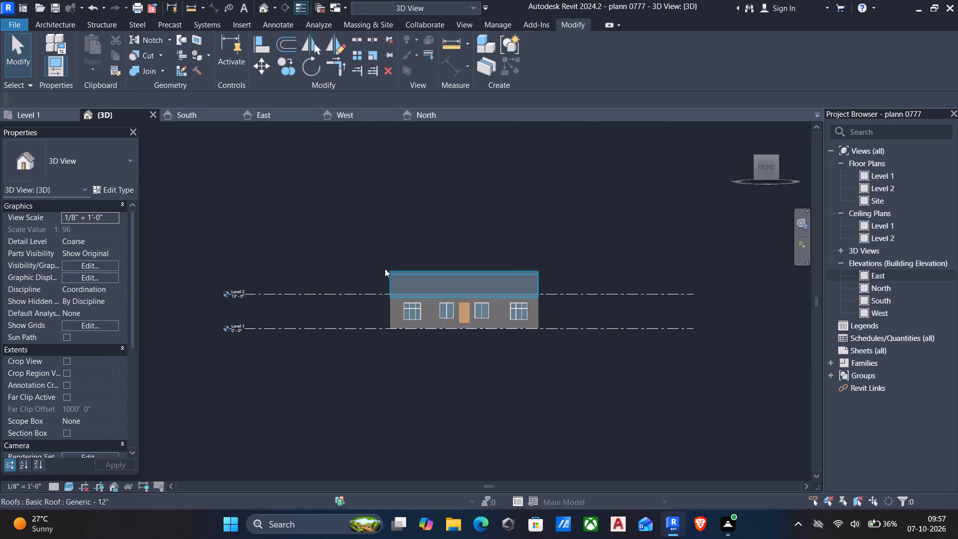
pyautogui.keyDown('shift'); pyautogui.moveTo(382, 267); pyautogui.dragTo(454, 333, button='middle'); pyautogui.keyUp('shift')
pyautogui.keyDown('shift'); pyautogui.scroll(-1, 387, 277); pyautogui.keyUp('shift')
pyautogui.scroll(7, 450, 327)
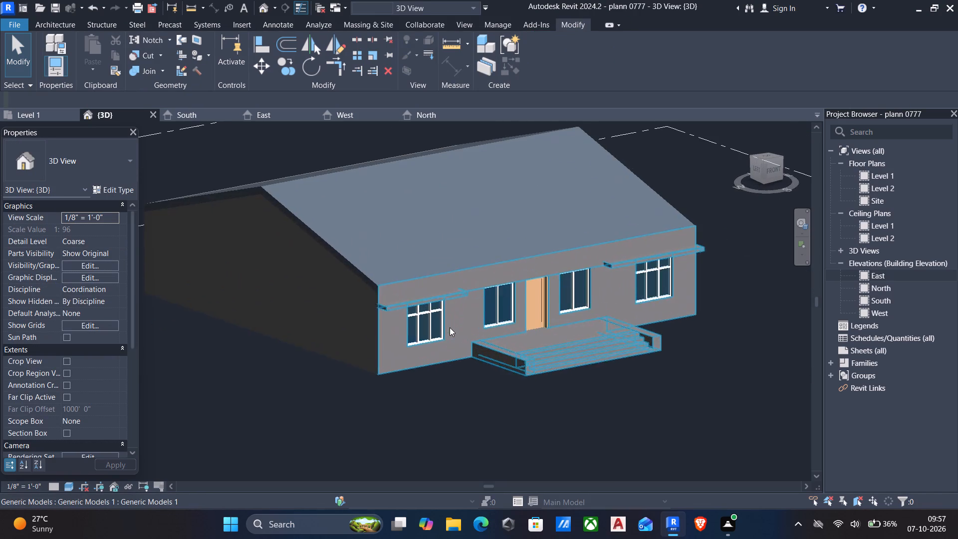
pyautogui.scroll(5, 398, 303)
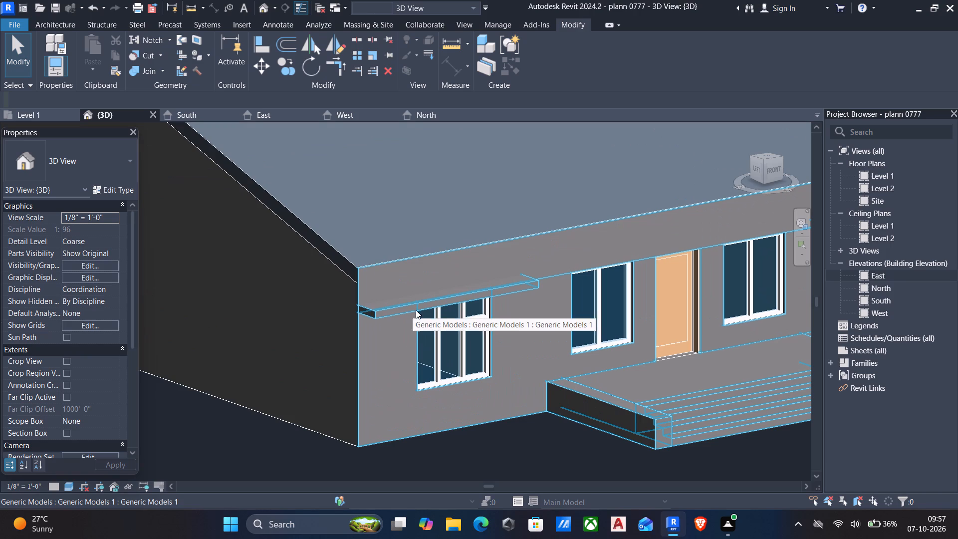
pyautogui.scroll(5, 418, 307)
pyautogui.click(342, 318)
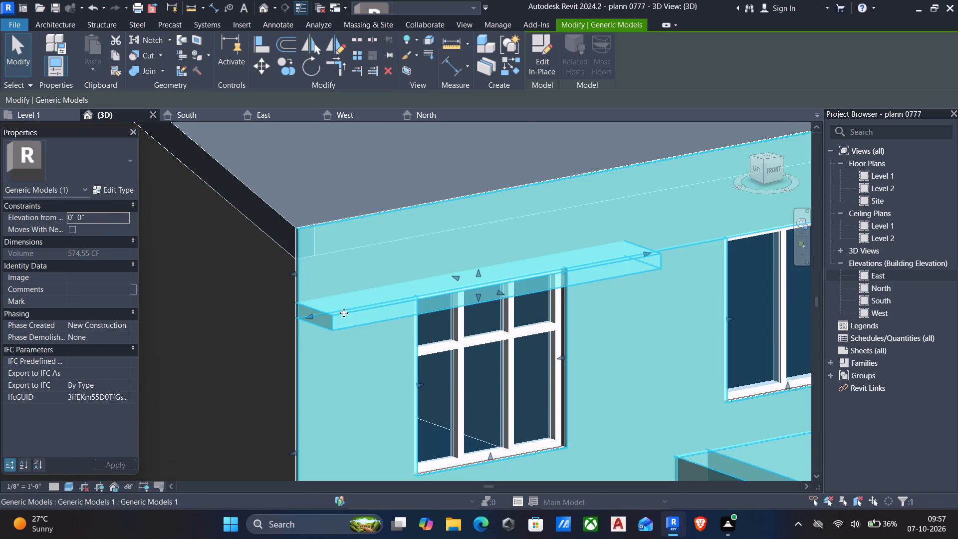
pyautogui.click(533, 78)
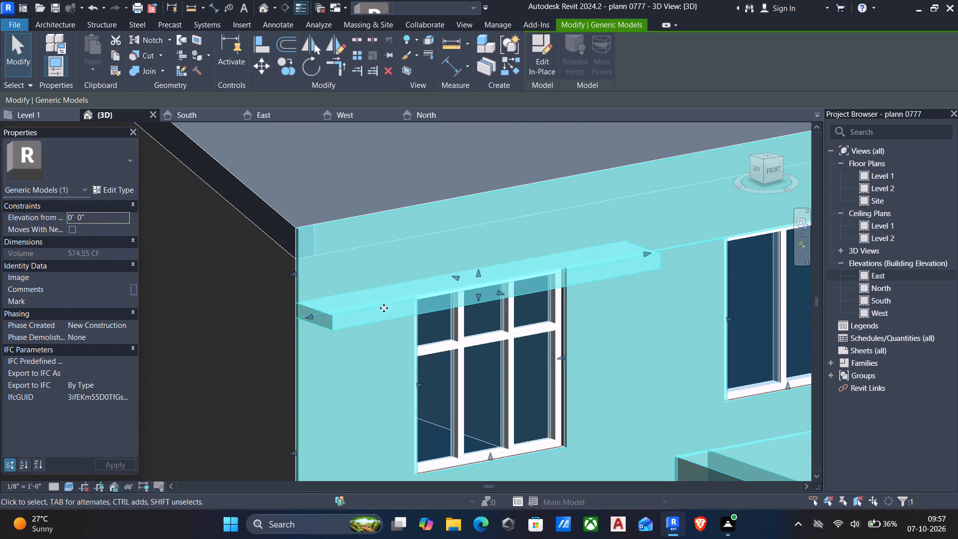
pyautogui.click(539, 42)
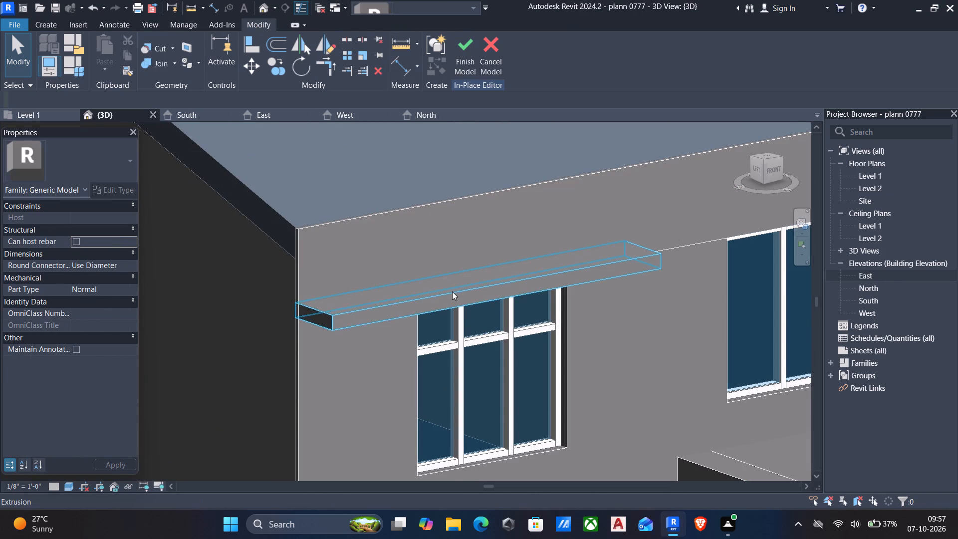
# Nudge the canopy above the leftmost window up the wall by five increments, clear of the window head.
pyautogui.click(452, 291)
pyautogui.press('Up')
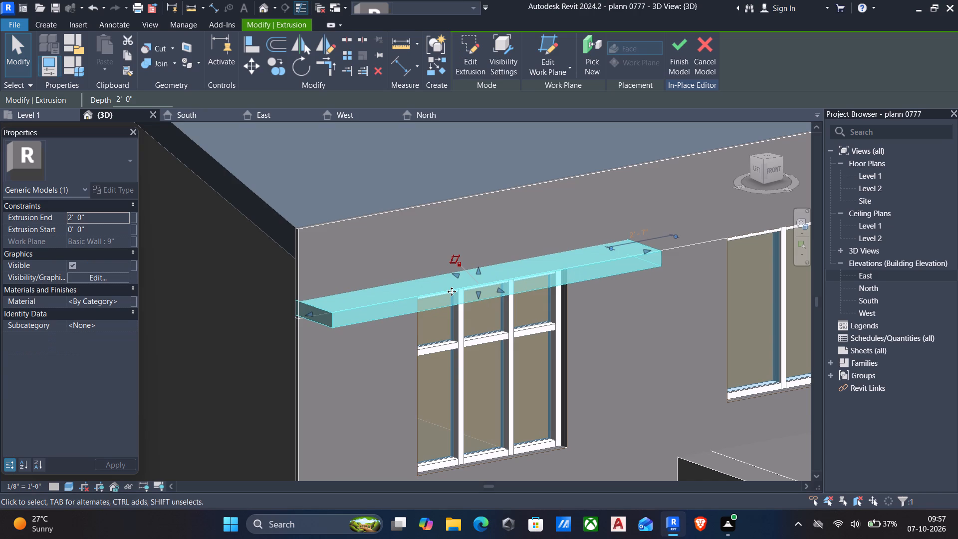
pyautogui.press('Up')
pyautogui.press('Up')
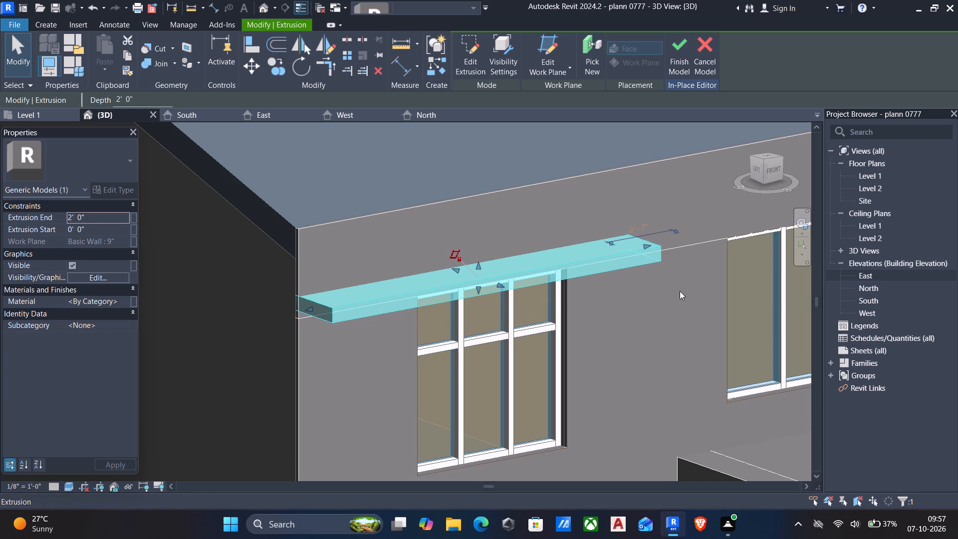
pyautogui.click(771, 172)
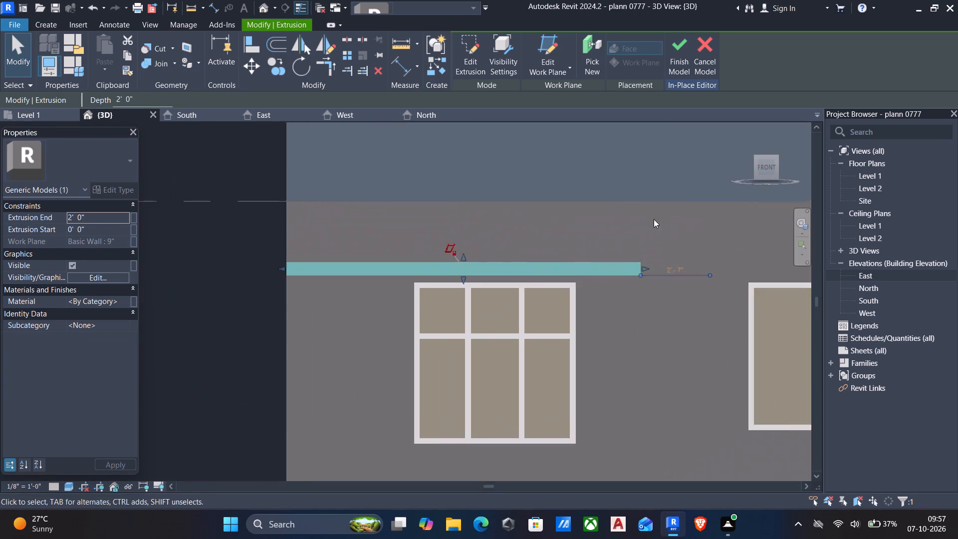
pyautogui.scroll(5, 449, 309)
pyautogui.scroll(-5, 449, 309)
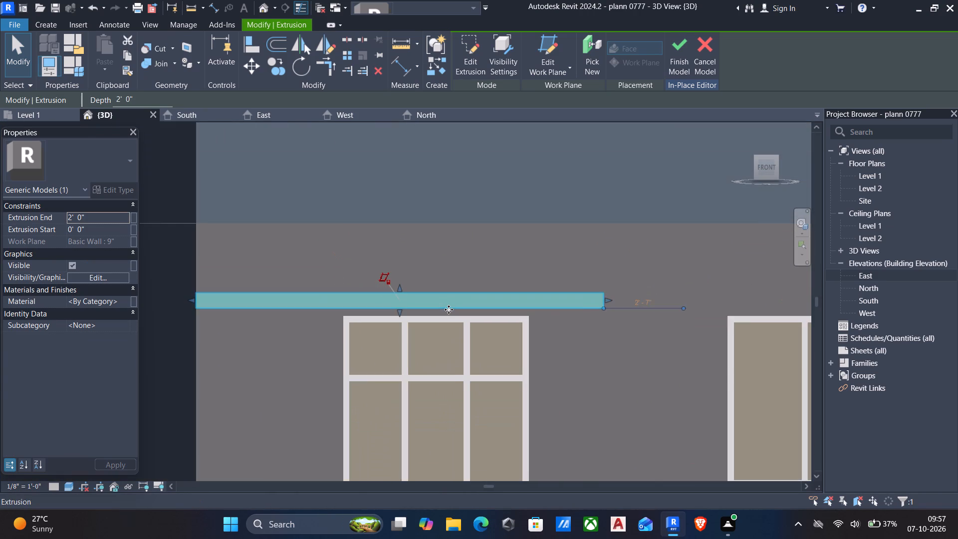
pyautogui.press('Up')
pyautogui.scroll(-4, 472, 325)
pyautogui.moveTo(476, 328); pyautogui.dragTo(276, 328, button='middle')
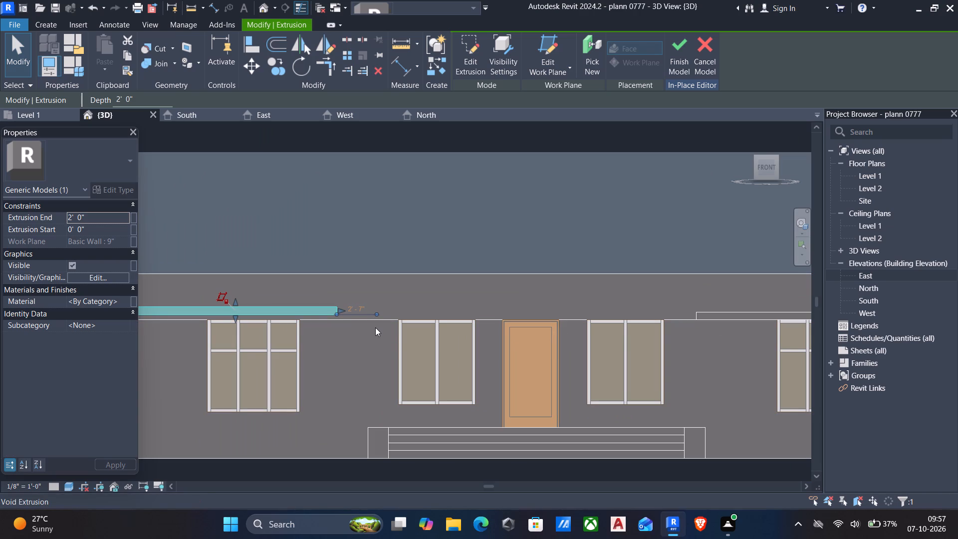
pyautogui.press('Up')
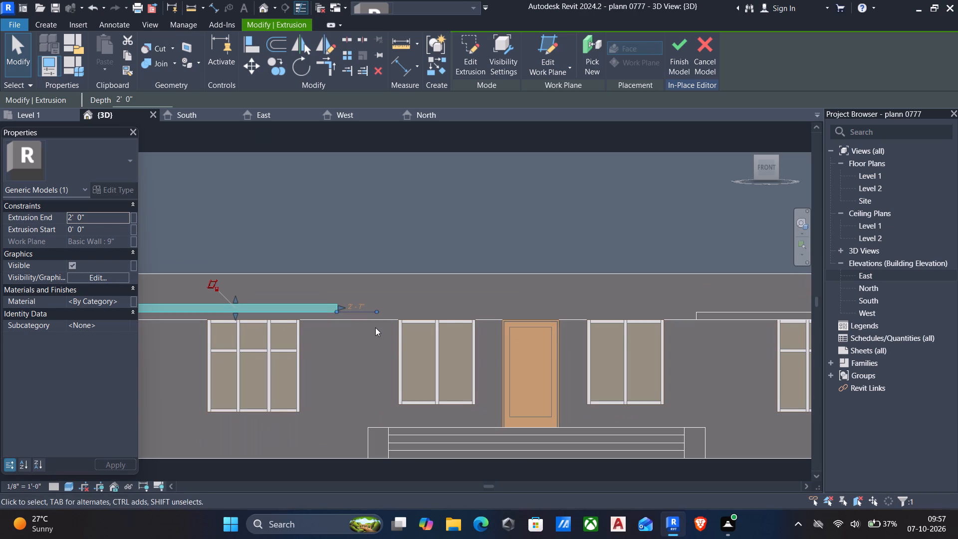
pyautogui.press('Escape')
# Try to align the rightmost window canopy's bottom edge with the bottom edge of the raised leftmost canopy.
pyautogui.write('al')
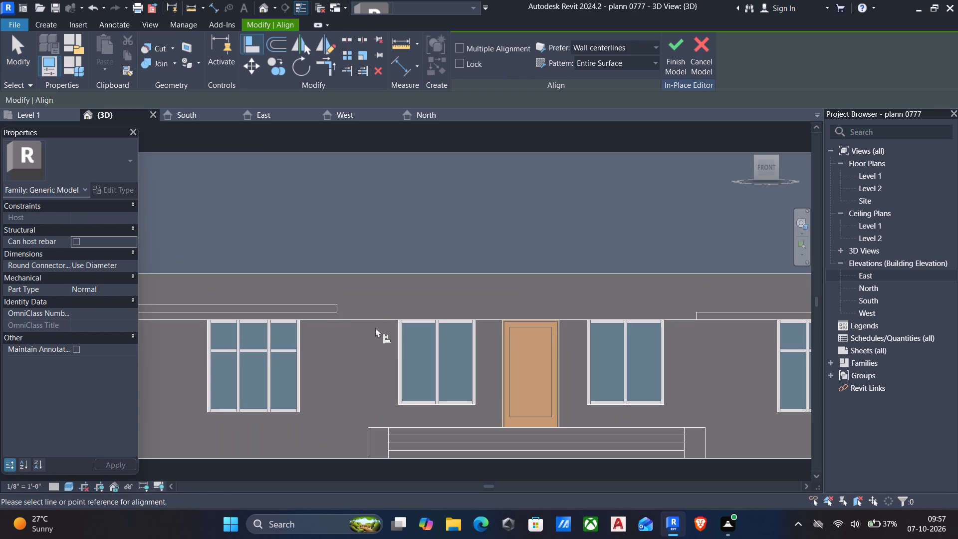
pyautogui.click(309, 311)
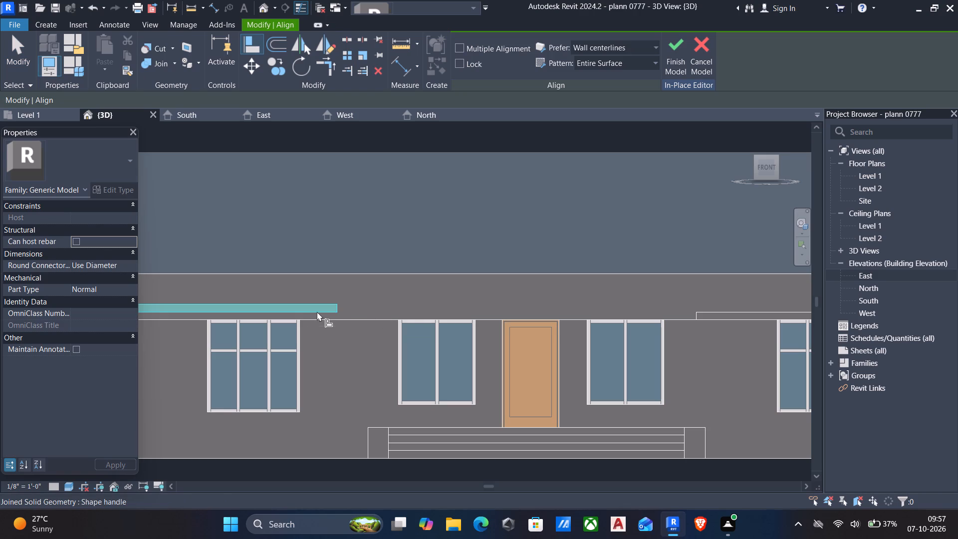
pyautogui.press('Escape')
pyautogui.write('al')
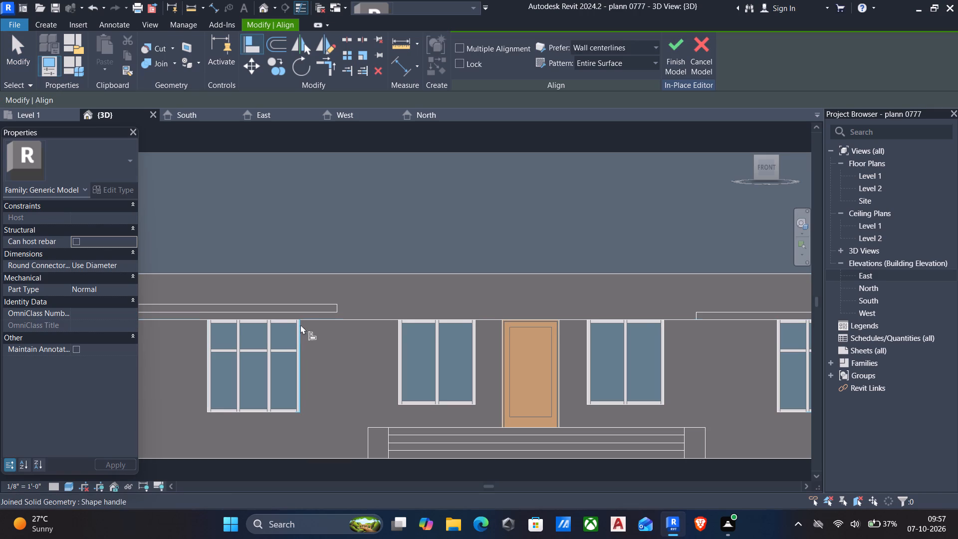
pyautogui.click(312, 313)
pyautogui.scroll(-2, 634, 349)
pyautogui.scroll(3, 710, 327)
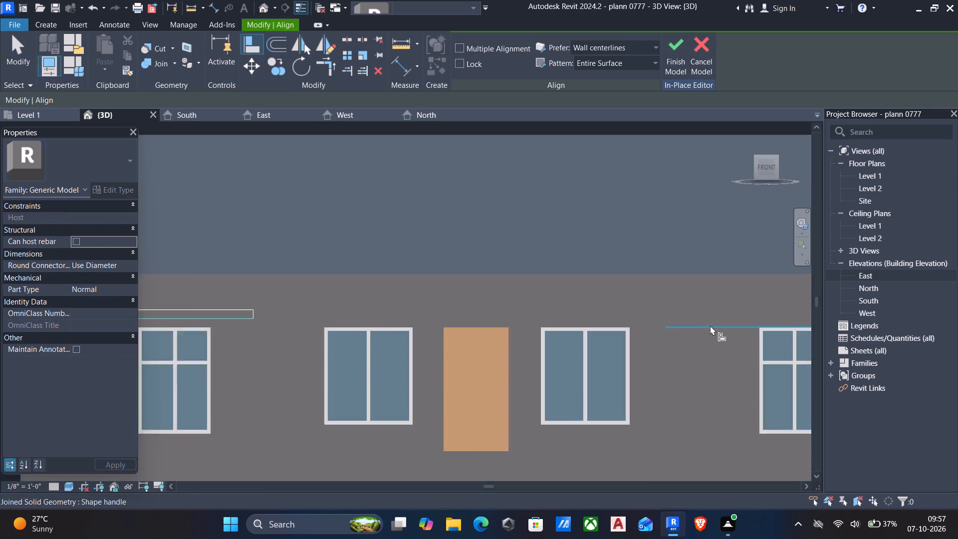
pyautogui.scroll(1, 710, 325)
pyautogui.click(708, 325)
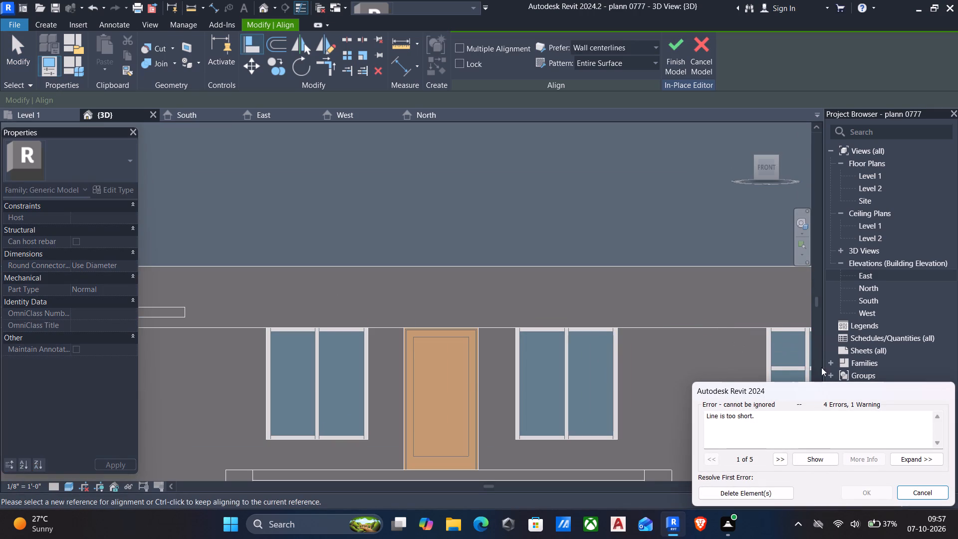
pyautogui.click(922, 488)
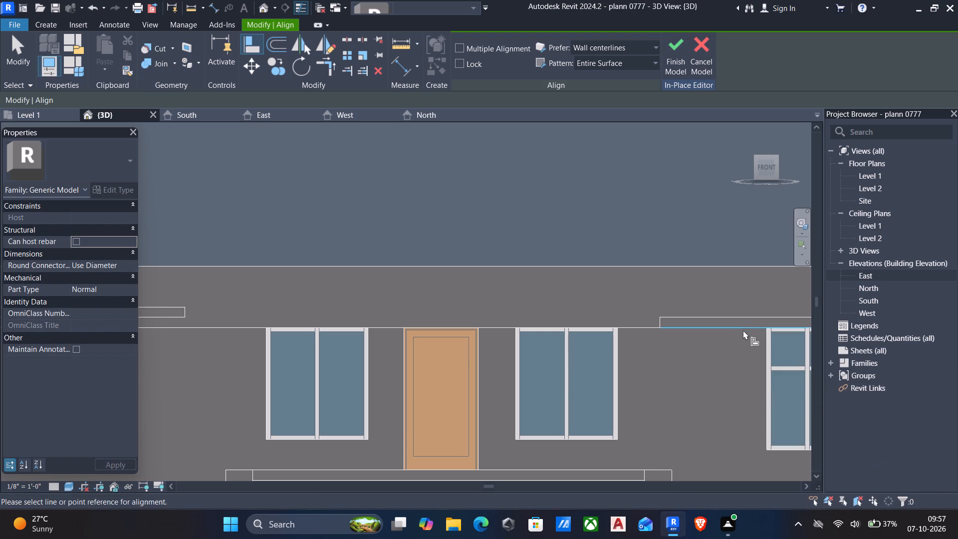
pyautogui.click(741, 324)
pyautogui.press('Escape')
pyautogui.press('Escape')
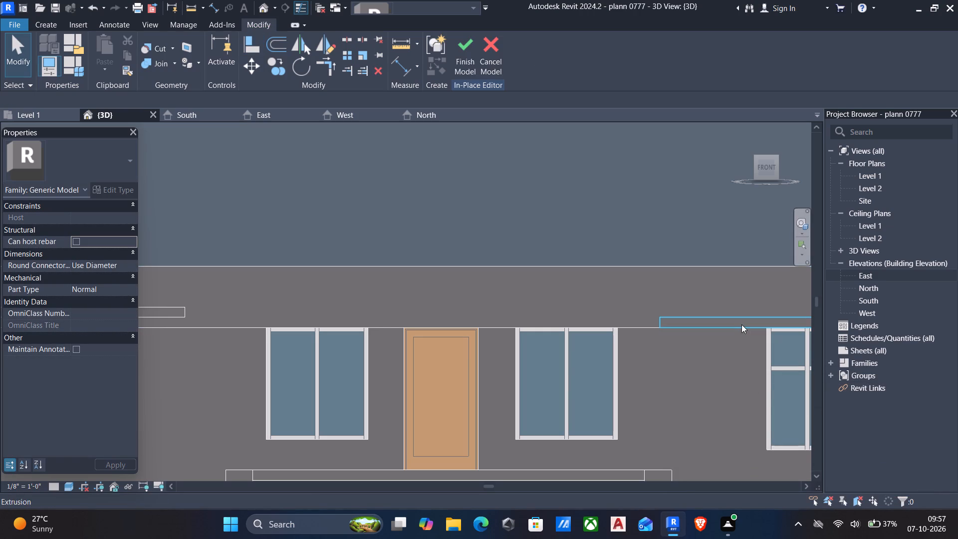
# Nudge the canopy above the rightmost window up by two increments, clear of the window head.
pyautogui.click(741, 324)
pyautogui.press('Up')
pyautogui.press('Up')
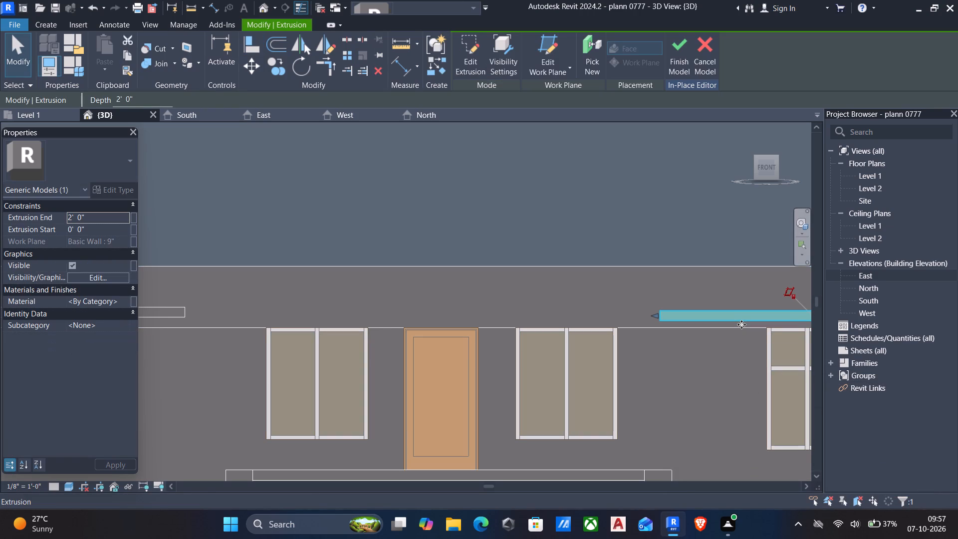
pyautogui.press('Escape')
# Align the bottom edge of the rightmost window canopy with the bottom edge of the leftmost window canopy.
pyautogui.write('al')
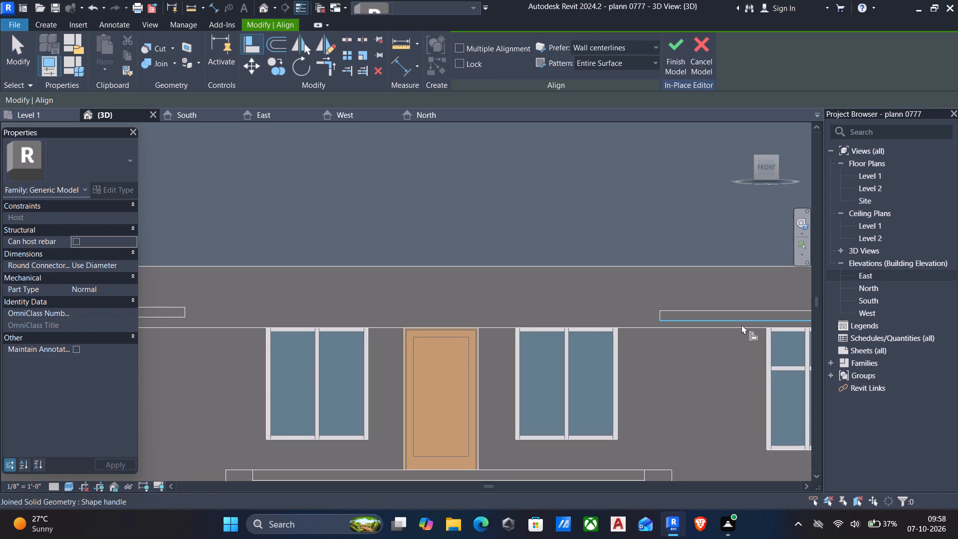
pyautogui.click(163, 318)
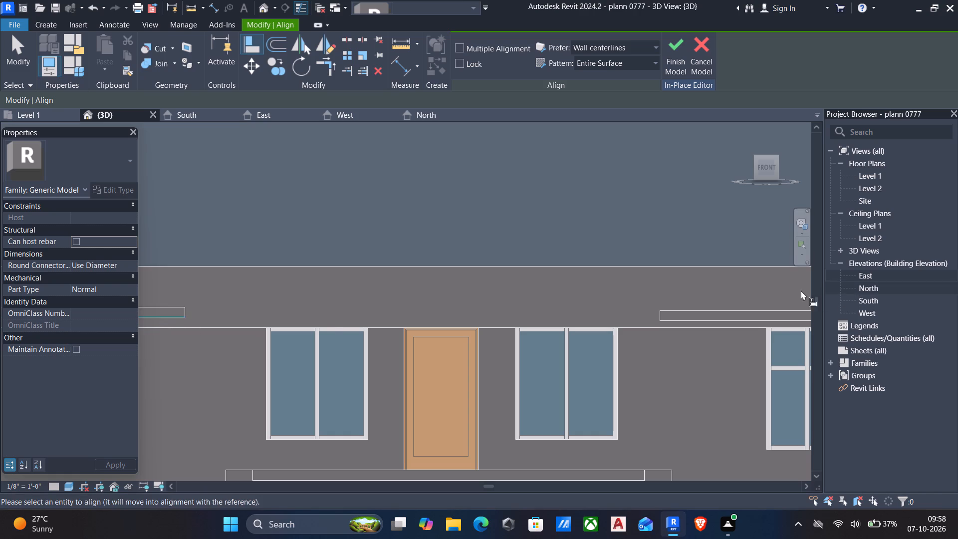
pyautogui.click(740, 322)
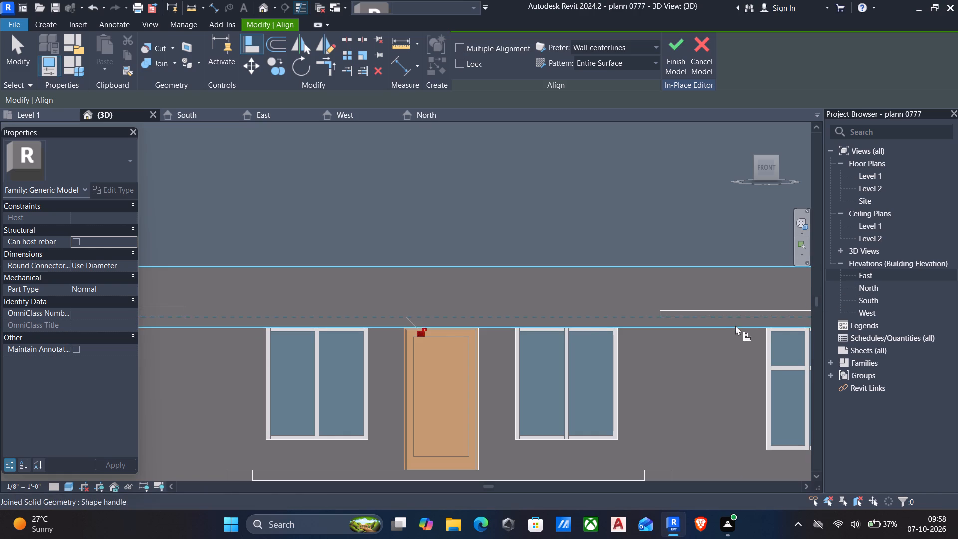
pyautogui.scroll(-3, 735, 326)
pyautogui.press('Escape')
pyautogui.scroll(-3, 736, 327)
pyautogui.press('Escape')
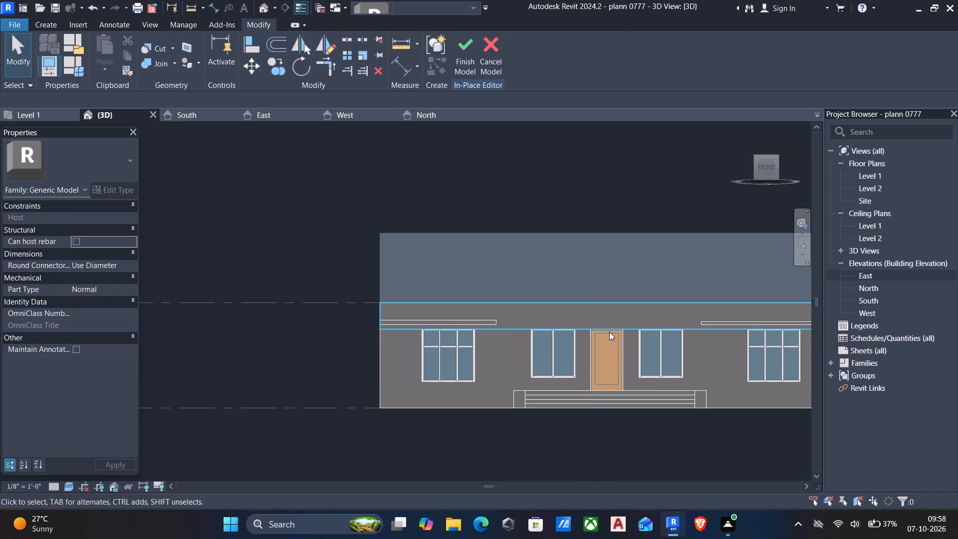
pyautogui.click(609, 332)
pyautogui.press('Escape')
pyautogui.click(592, 361)
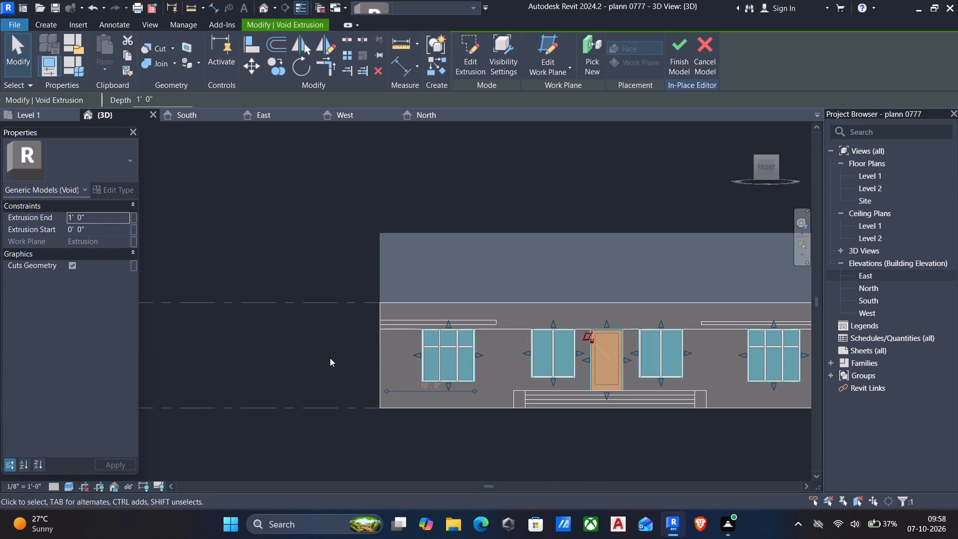
pyautogui.press('Escape')
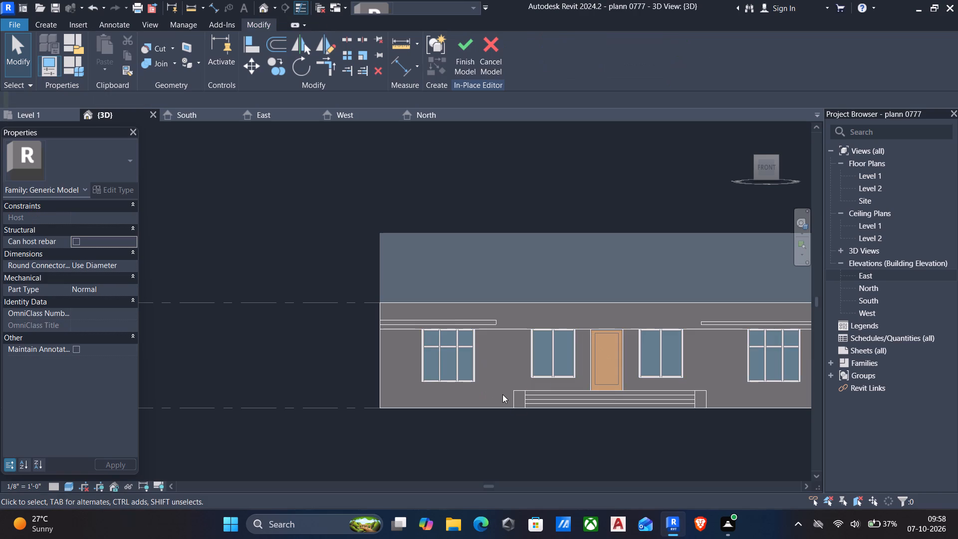
# Check the canopies from an angled 3D view and finish editing the facade's in-place model.
pyautogui.keyDown('shift'); pyautogui.moveTo(502, 394); pyautogui.dragTo(341, 429, button='middle'); pyautogui.keyUp('shift')
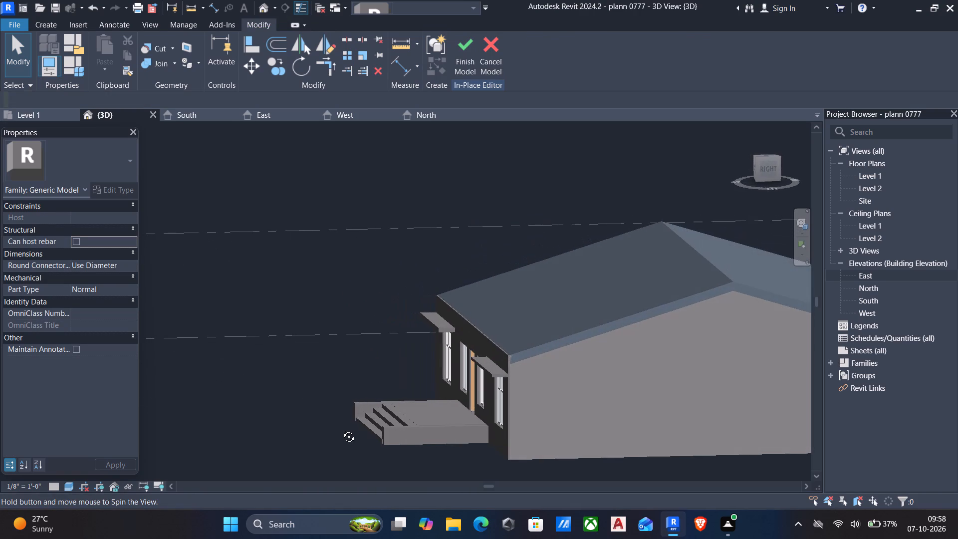
pyautogui.keyDown('shift'); pyautogui.moveTo(341, 429); pyautogui.dragTo(389, 415, button='middle'); pyautogui.keyUp('shift')
pyautogui.scroll(-3, 544, 407)
pyautogui.scroll(1, 544, 407)
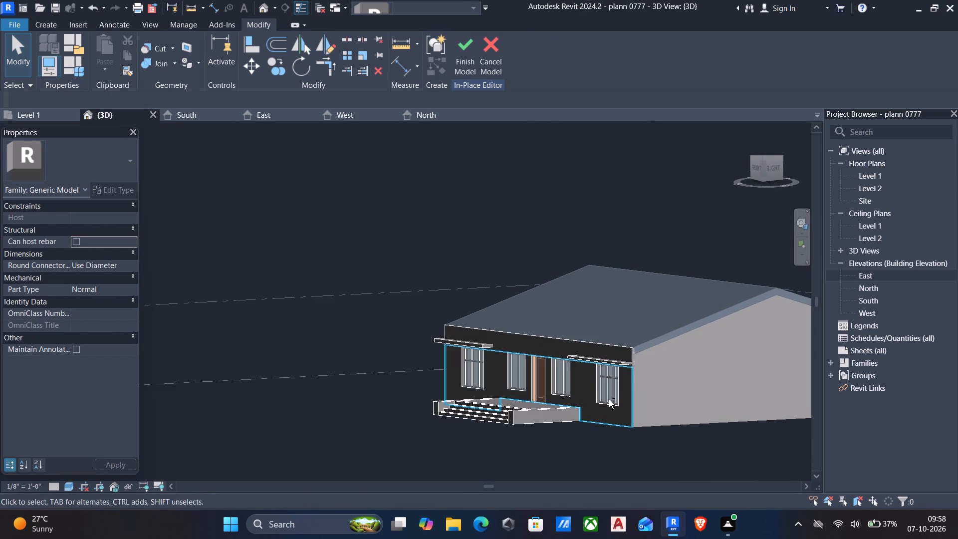
pyautogui.click(472, 40)
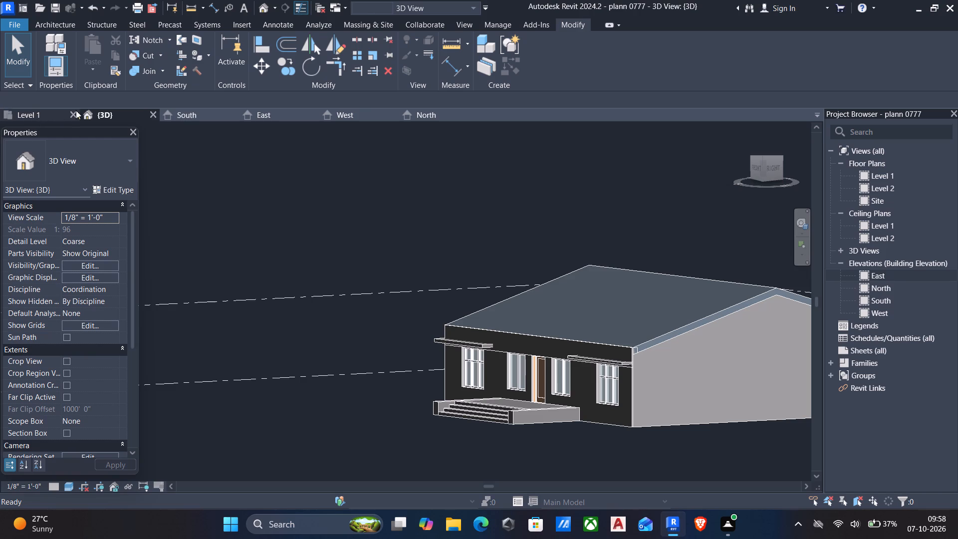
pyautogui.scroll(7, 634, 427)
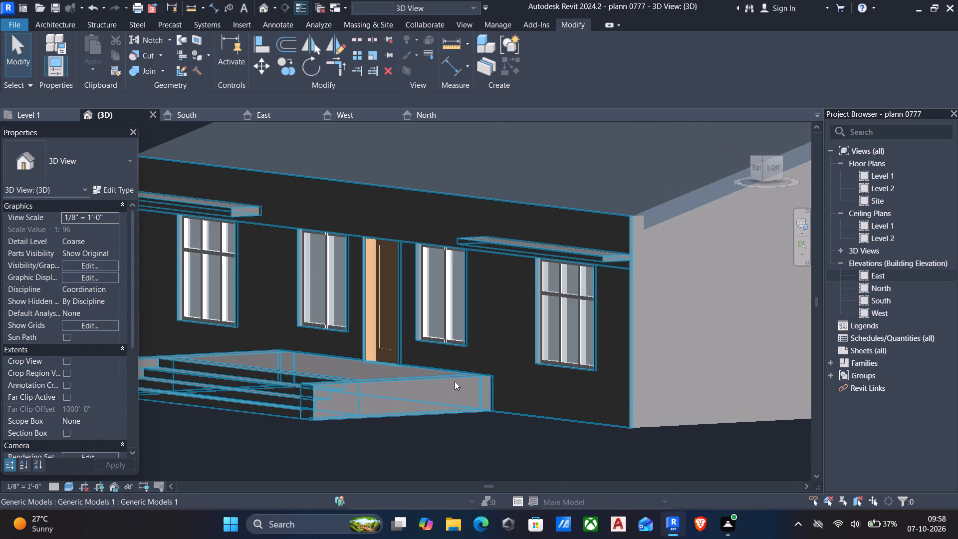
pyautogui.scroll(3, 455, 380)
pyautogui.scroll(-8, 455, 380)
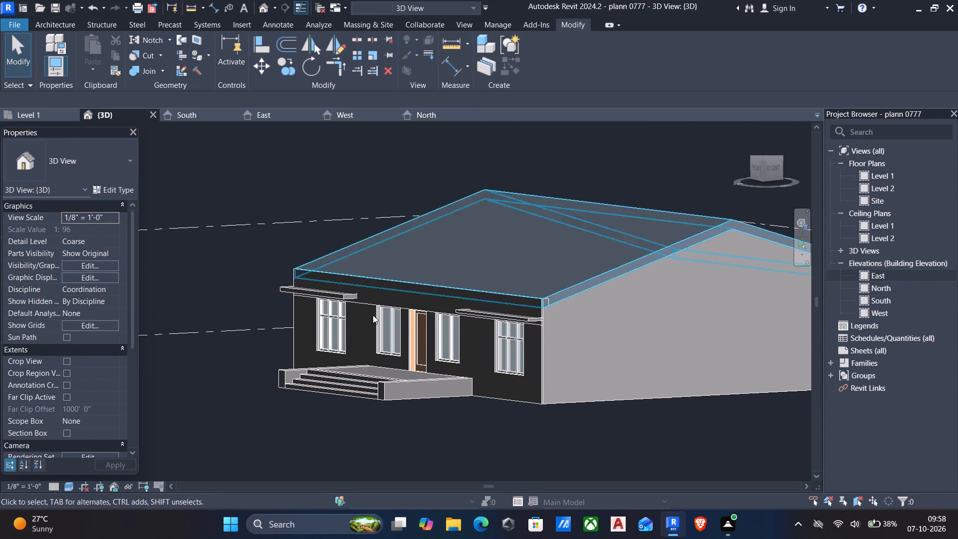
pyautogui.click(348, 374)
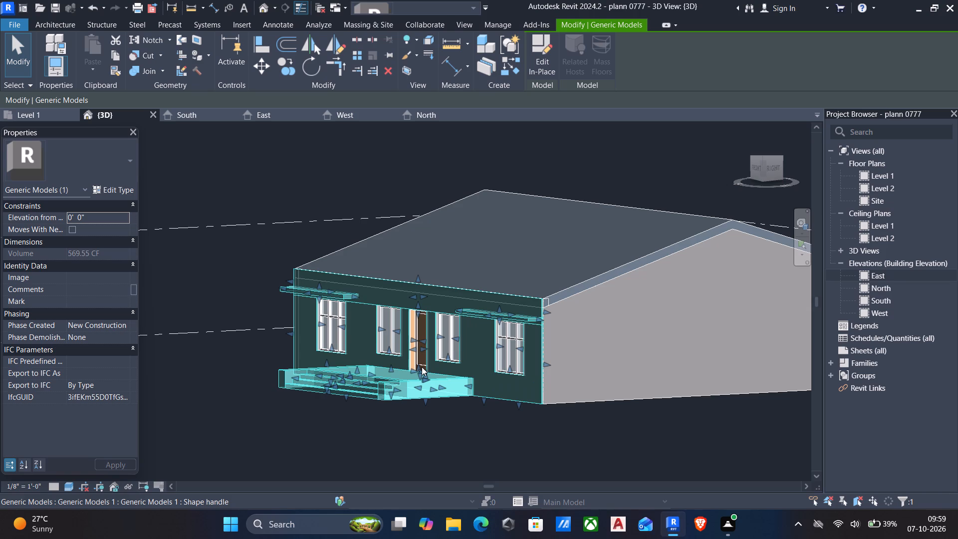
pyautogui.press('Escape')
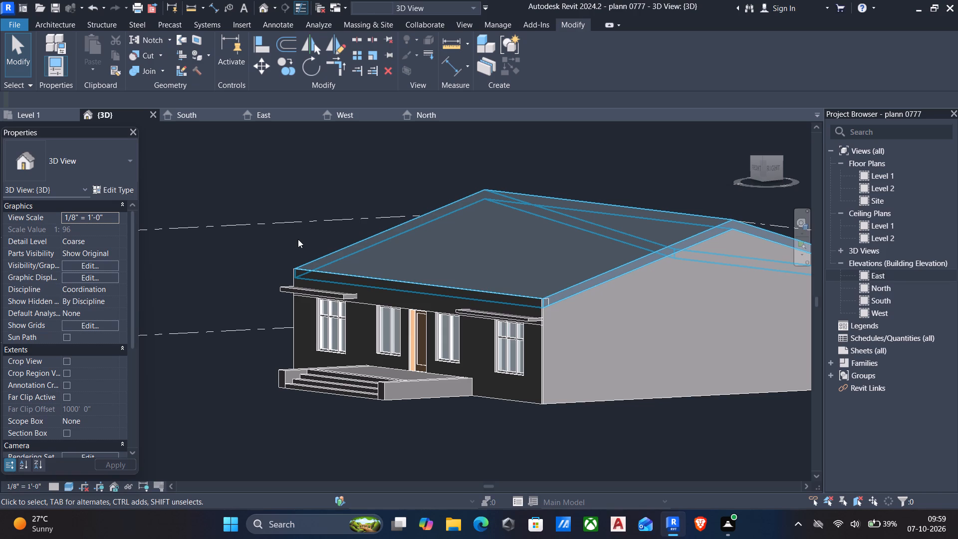
# Reopen the facade's in-place model and start a solid extrusion with its work plane on the front face of the band below the roof.
pyautogui.click(324, 288)
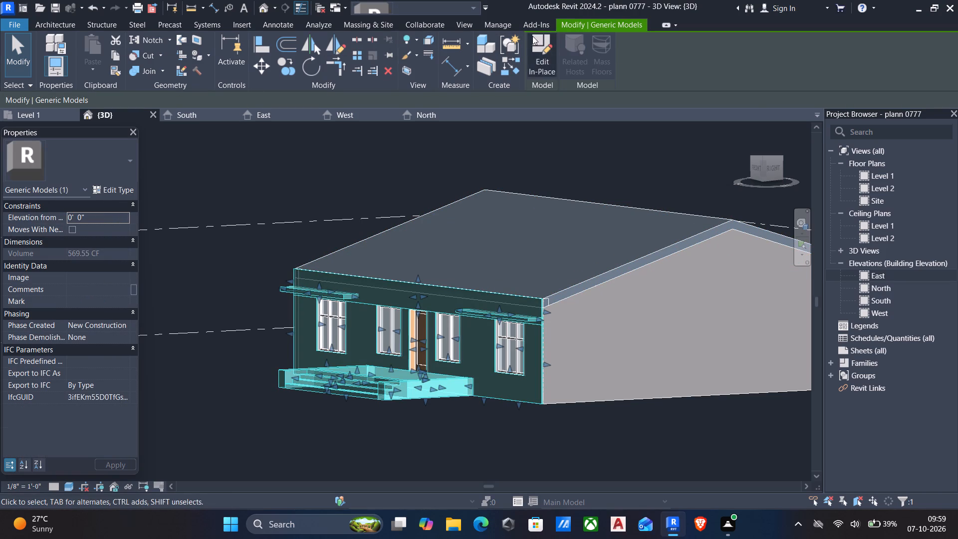
pyautogui.click(544, 47)
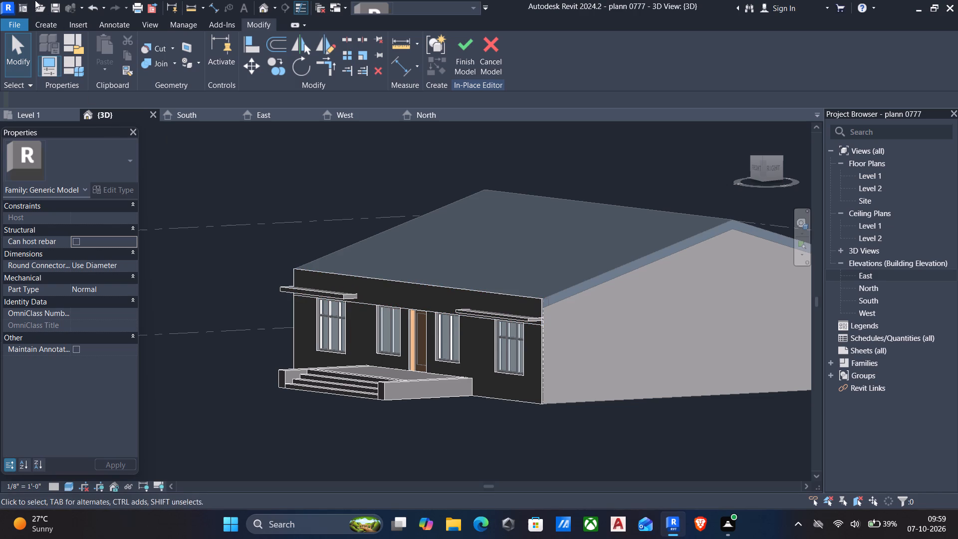
pyautogui.click(46, 22)
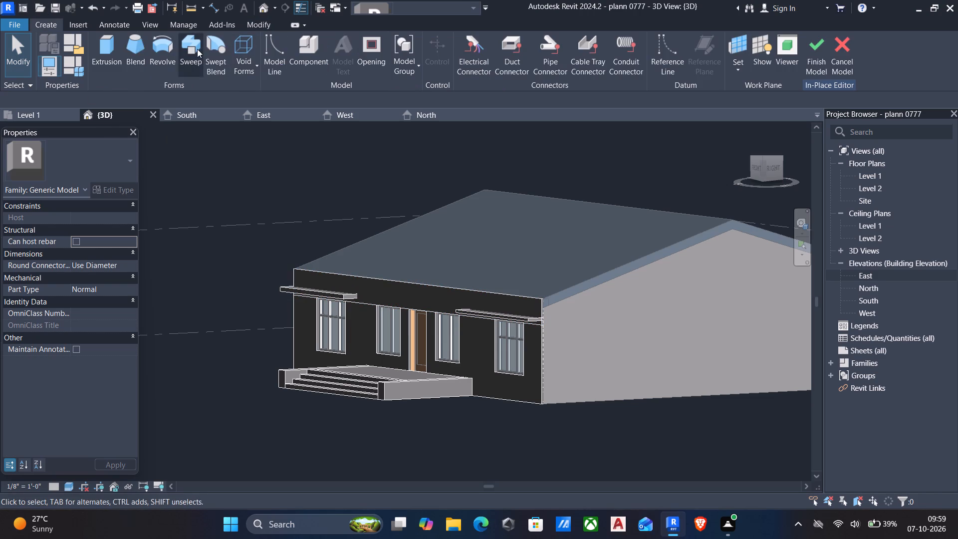
pyautogui.click(105, 45)
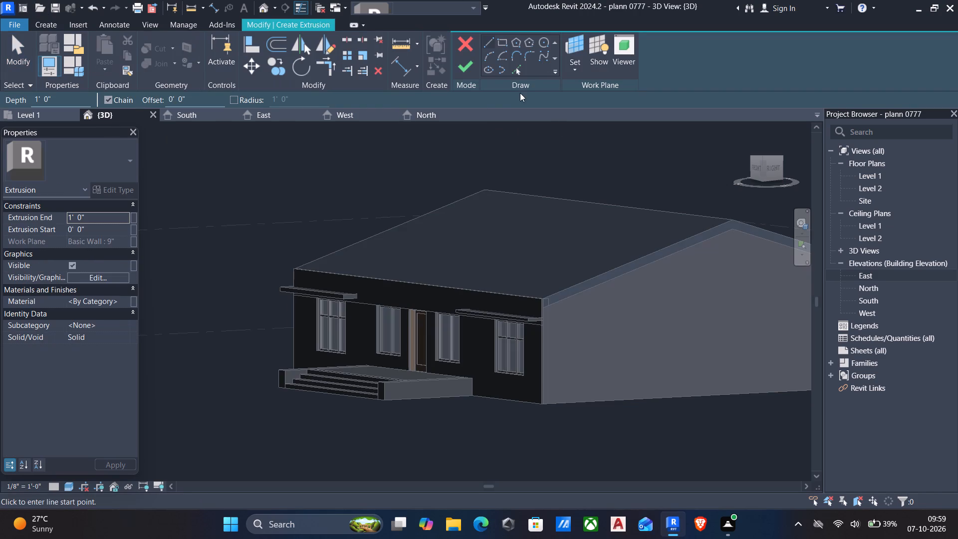
pyautogui.click(566, 67)
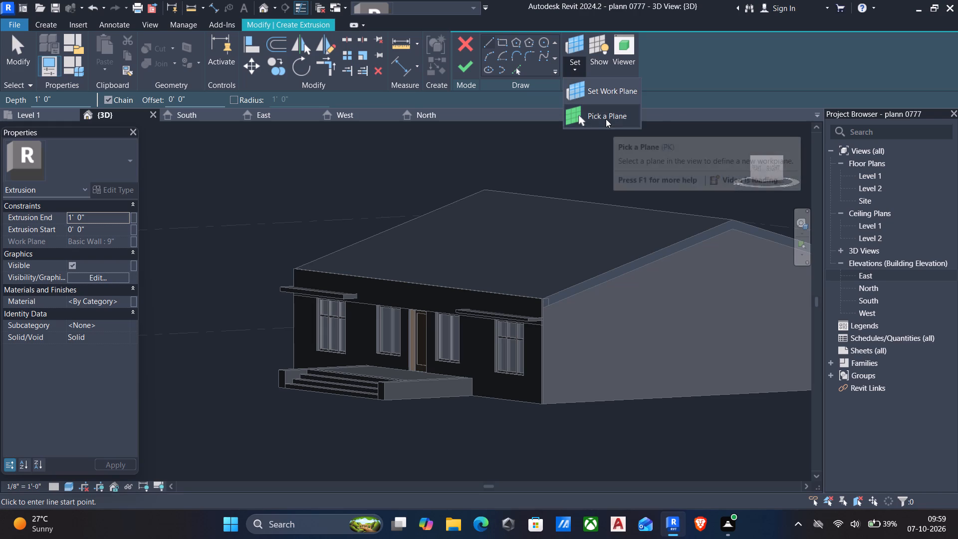
pyautogui.click(606, 119)
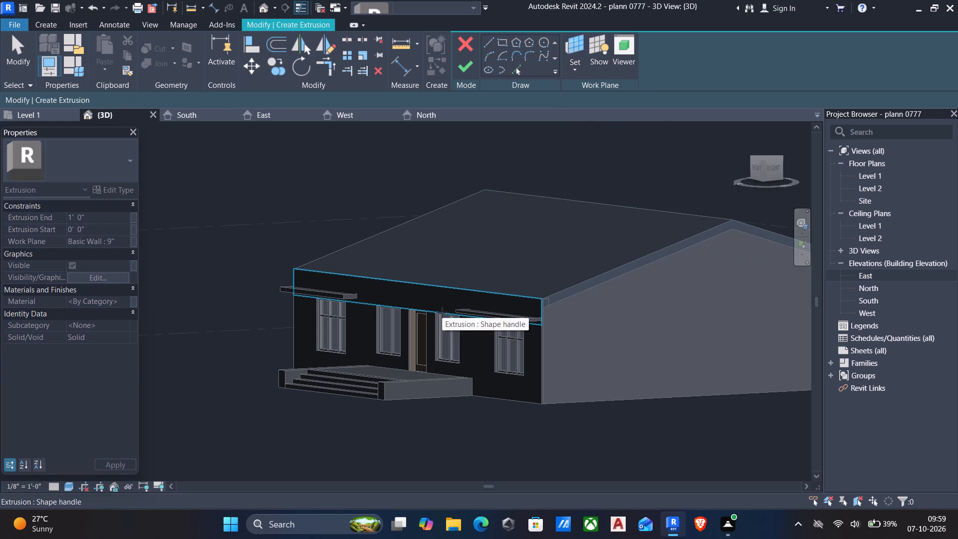
pyautogui.click(442, 312)
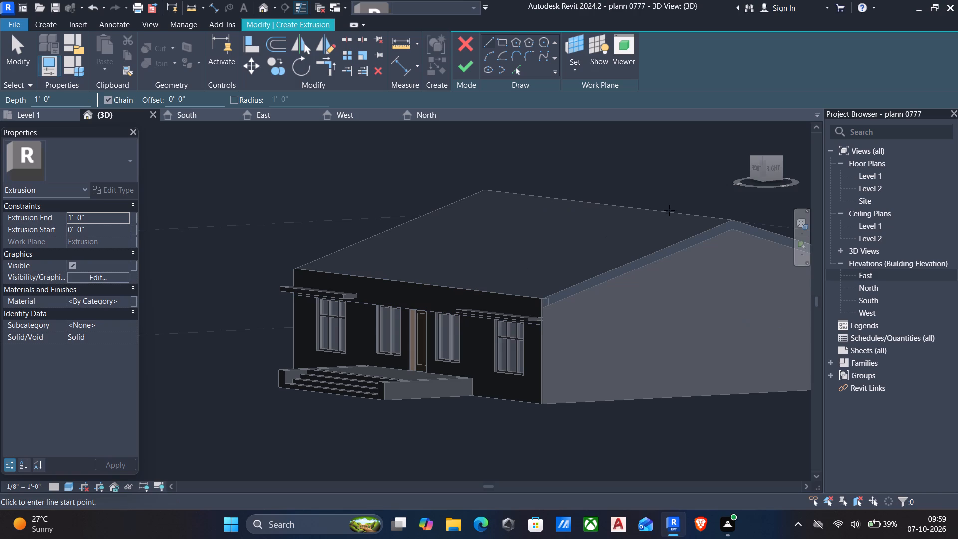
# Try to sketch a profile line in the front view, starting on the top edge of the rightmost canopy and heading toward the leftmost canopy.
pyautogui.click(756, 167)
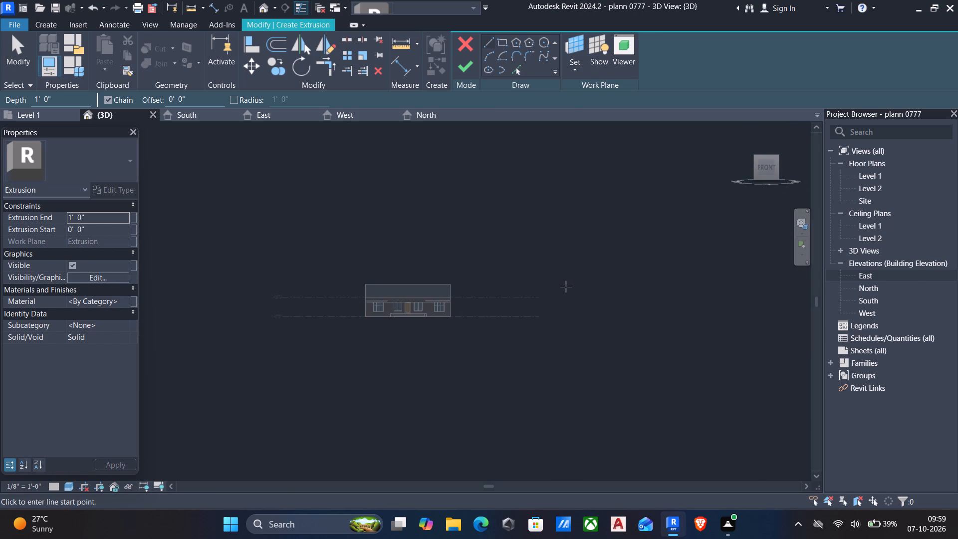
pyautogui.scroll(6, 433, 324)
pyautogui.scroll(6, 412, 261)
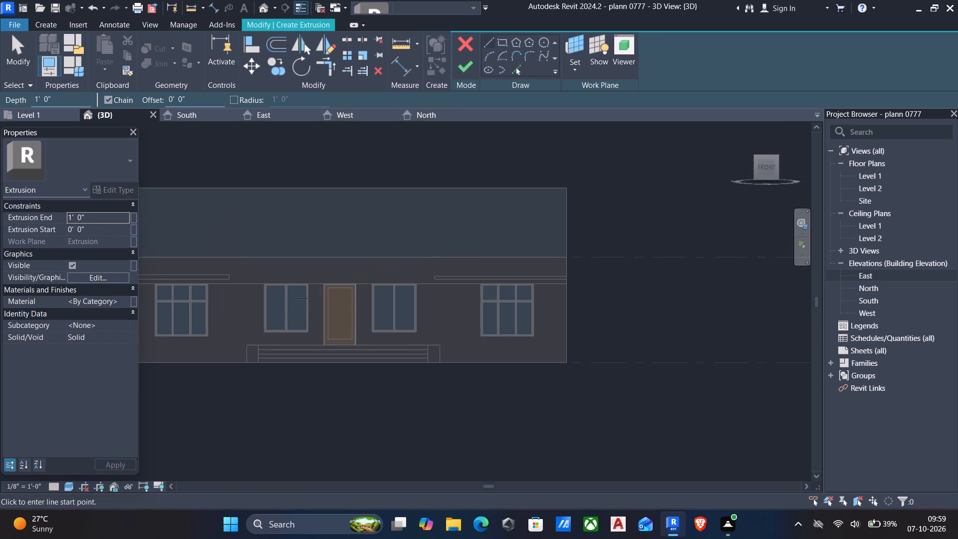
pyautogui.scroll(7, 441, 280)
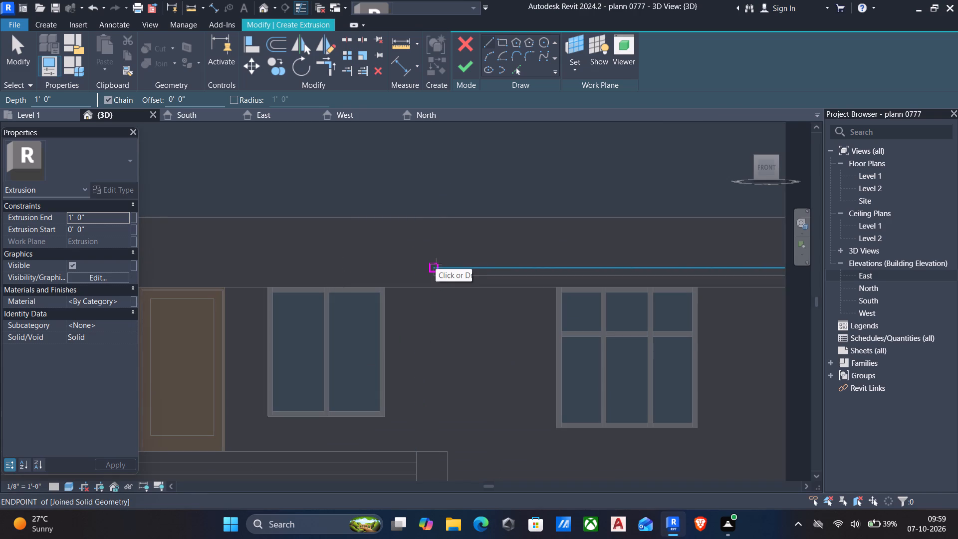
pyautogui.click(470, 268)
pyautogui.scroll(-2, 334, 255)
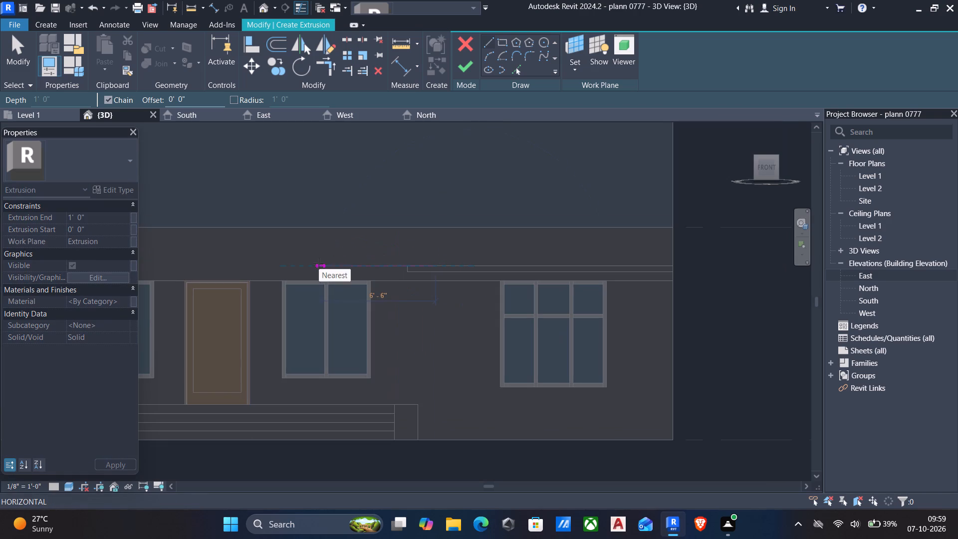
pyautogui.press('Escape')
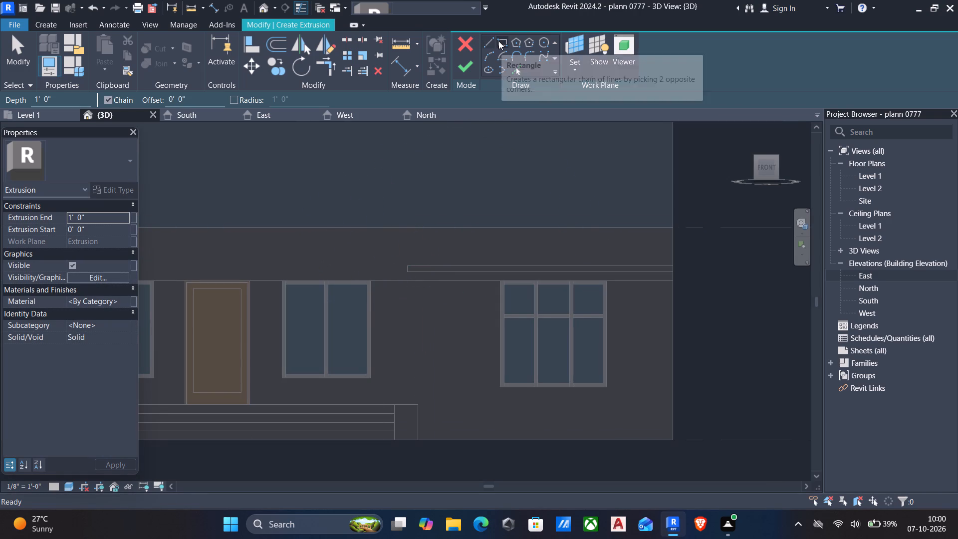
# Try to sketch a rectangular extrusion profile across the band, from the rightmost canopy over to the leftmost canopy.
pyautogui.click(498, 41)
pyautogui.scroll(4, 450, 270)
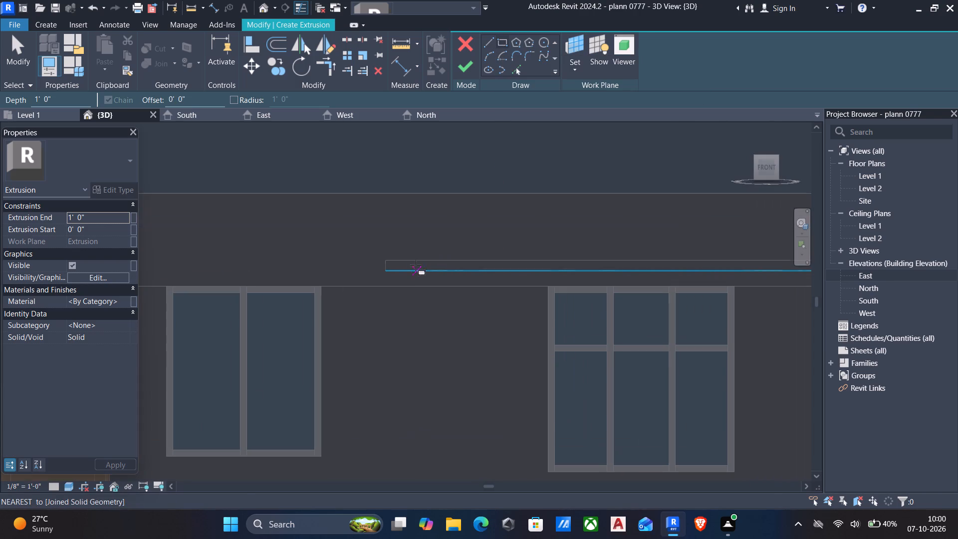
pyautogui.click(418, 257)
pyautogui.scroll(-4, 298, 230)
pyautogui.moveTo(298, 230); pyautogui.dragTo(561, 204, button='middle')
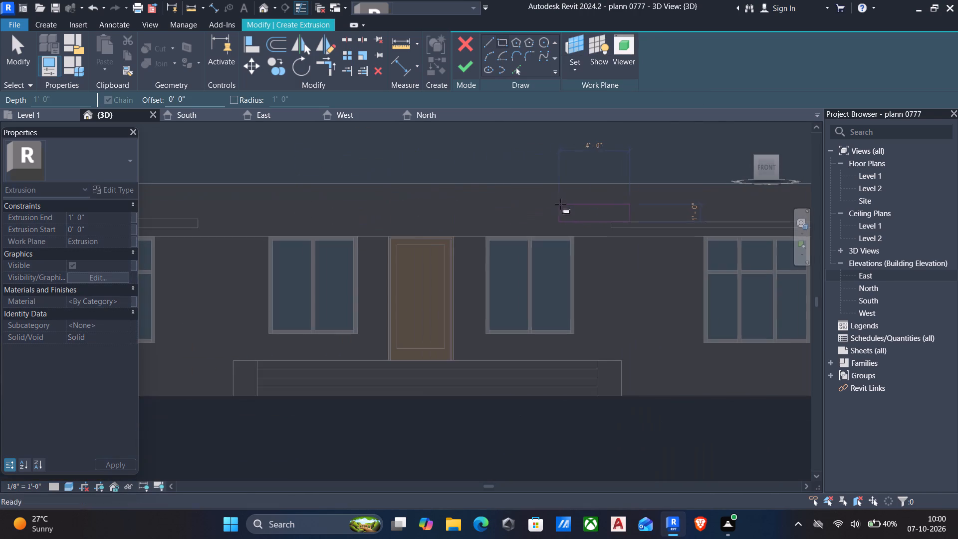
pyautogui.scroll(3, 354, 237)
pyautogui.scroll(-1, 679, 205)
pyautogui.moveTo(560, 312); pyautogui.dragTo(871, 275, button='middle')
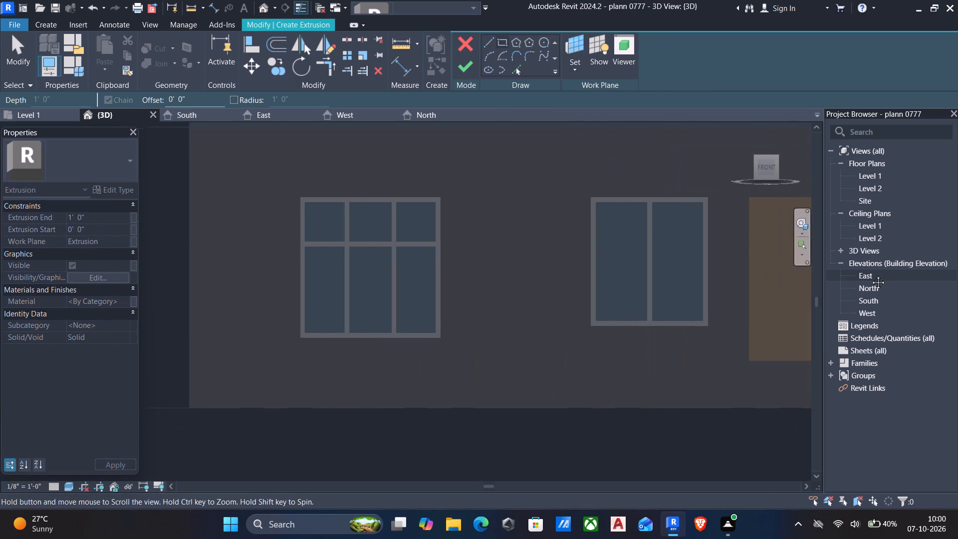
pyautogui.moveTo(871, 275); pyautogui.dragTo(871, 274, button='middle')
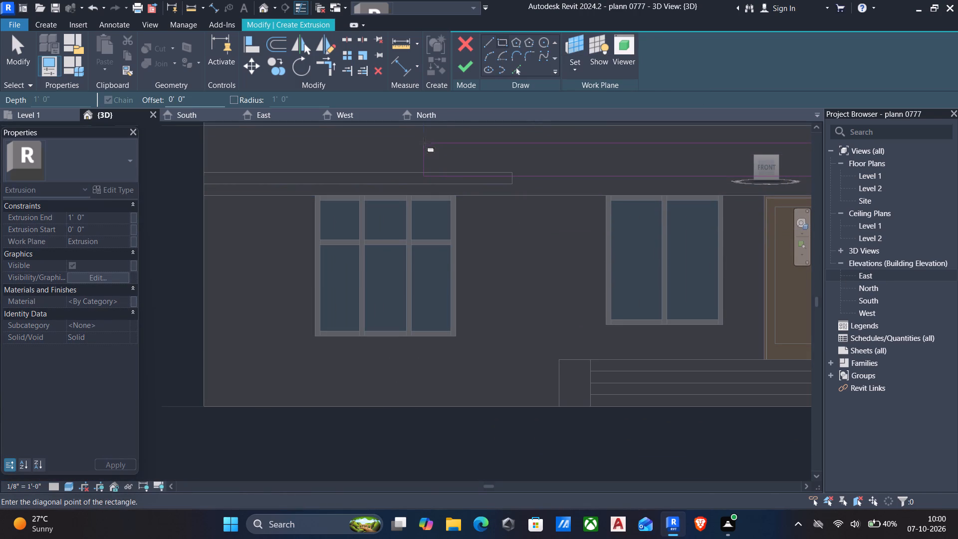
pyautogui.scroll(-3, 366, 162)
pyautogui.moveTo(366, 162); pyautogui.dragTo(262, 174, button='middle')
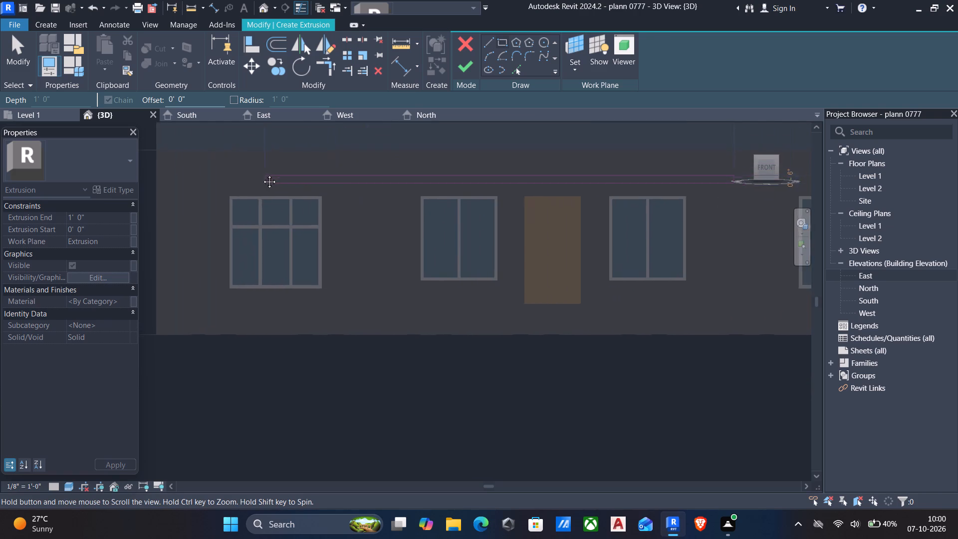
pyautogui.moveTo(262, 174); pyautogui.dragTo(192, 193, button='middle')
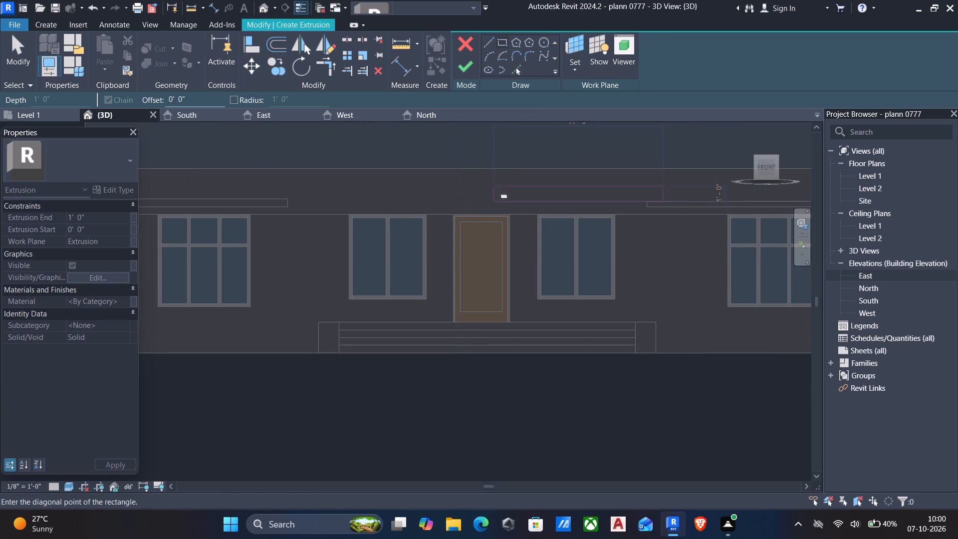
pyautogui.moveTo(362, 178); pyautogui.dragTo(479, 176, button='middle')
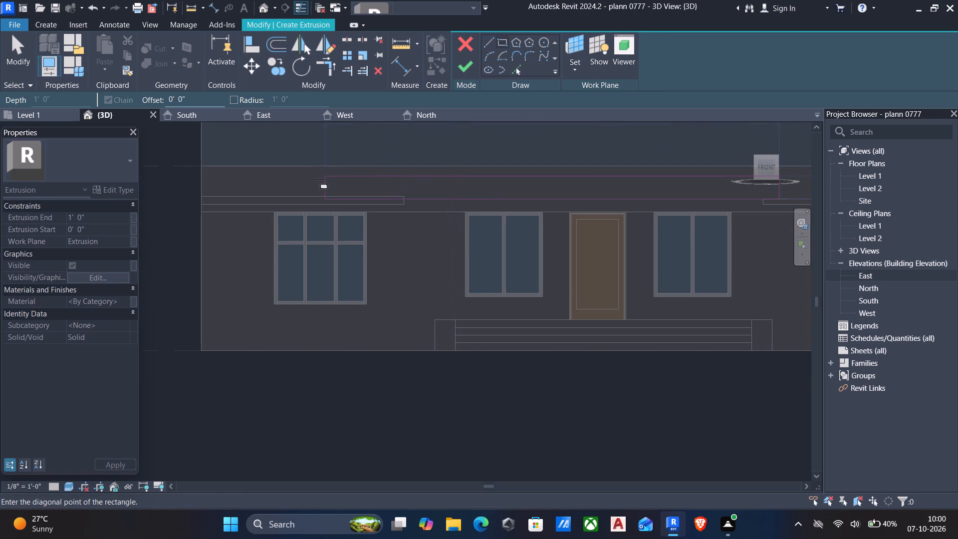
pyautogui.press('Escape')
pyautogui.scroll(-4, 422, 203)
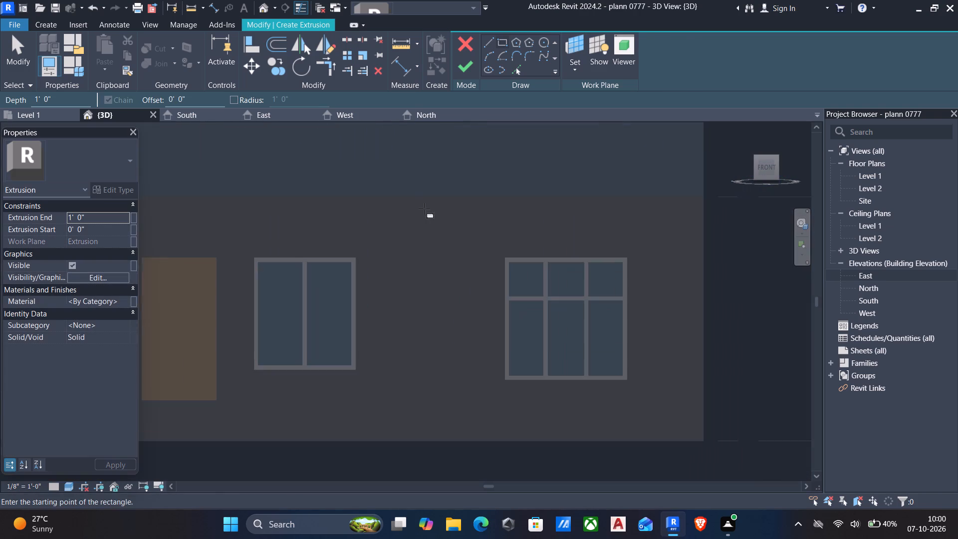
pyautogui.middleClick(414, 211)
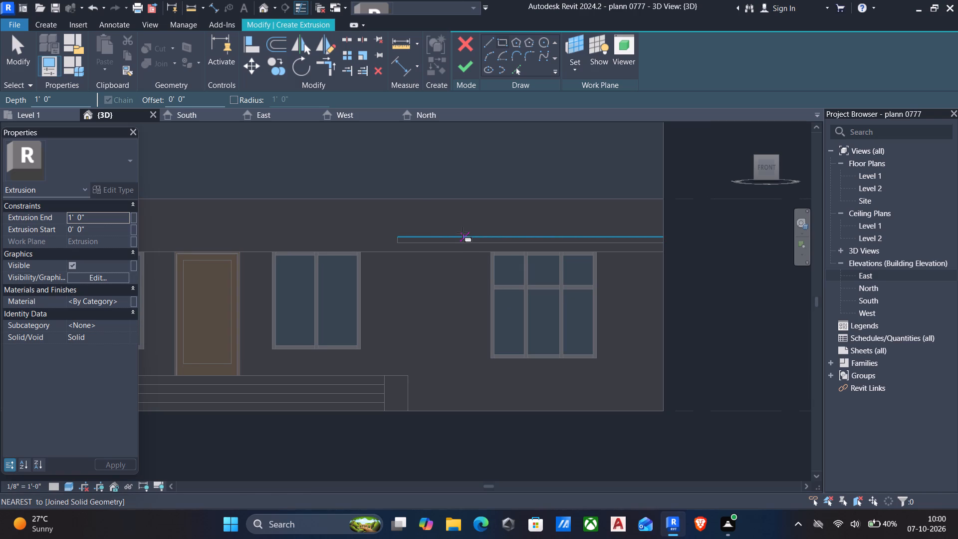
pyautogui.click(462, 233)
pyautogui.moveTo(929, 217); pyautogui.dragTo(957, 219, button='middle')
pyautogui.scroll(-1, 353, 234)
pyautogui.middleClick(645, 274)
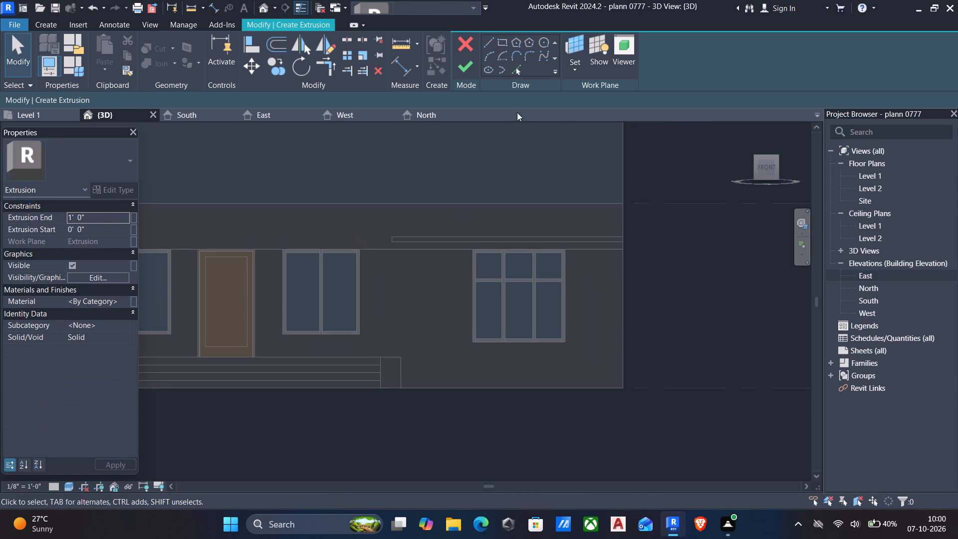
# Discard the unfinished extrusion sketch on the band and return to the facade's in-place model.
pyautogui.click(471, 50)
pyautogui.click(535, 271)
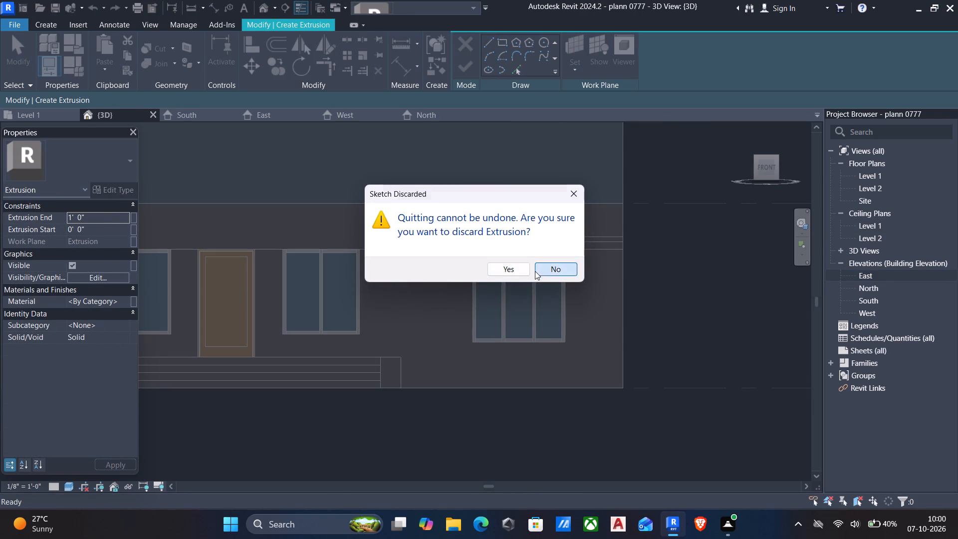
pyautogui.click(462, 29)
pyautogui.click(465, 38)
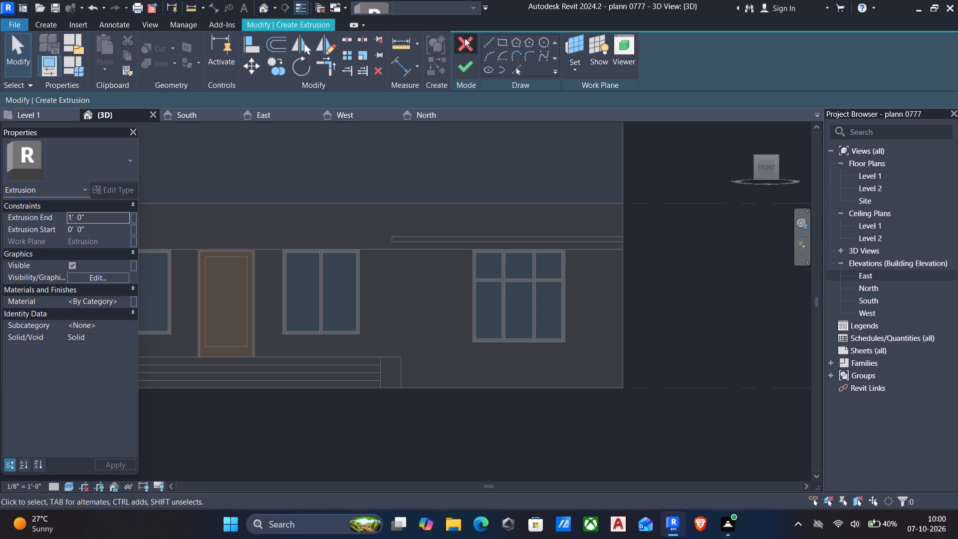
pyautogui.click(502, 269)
# Check the leftmost canopy's thickness in its extrusion sketch and compare it with the rightmost canopy, finishing the sketch.
pyautogui.scroll(-3, 415, 256)
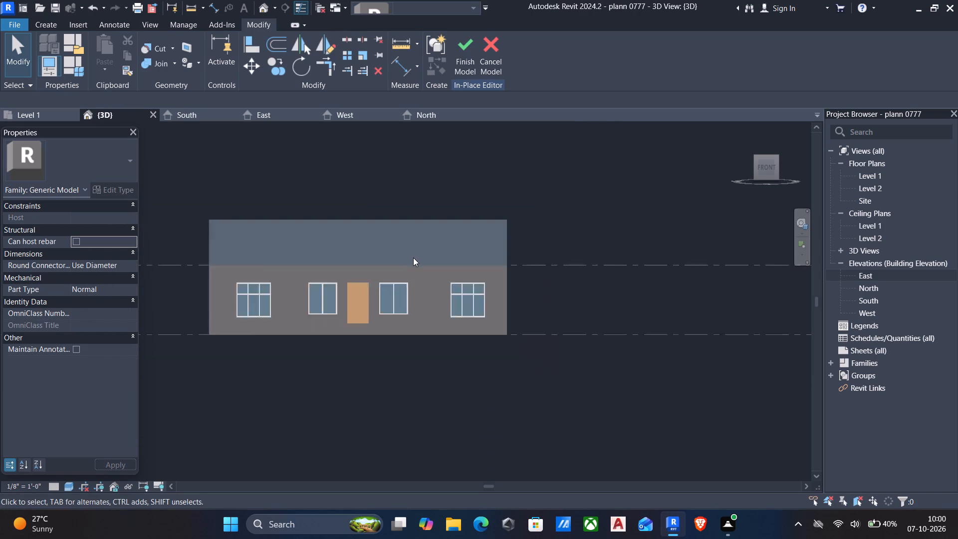
pyautogui.scroll(-3, 413, 258)
pyautogui.moveTo(413, 258); pyautogui.dragTo(609, 256, button='middle')
pyautogui.scroll(1, 536, 123)
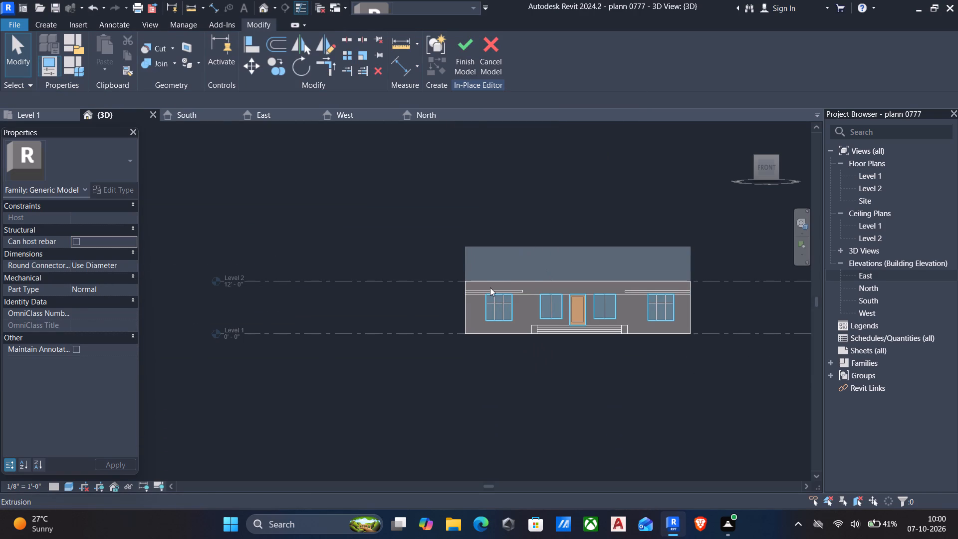
pyautogui.click(490, 287)
pyautogui.click(457, 57)
pyautogui.scroll(4, 494, 311)
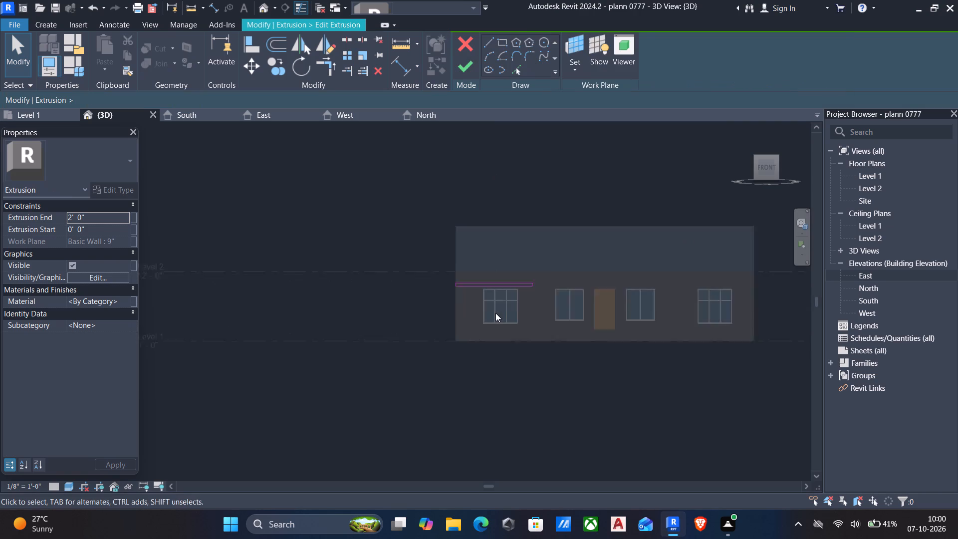
pyautogui.scroll(5, 558, 265)
pyautogui.click(499, 282)
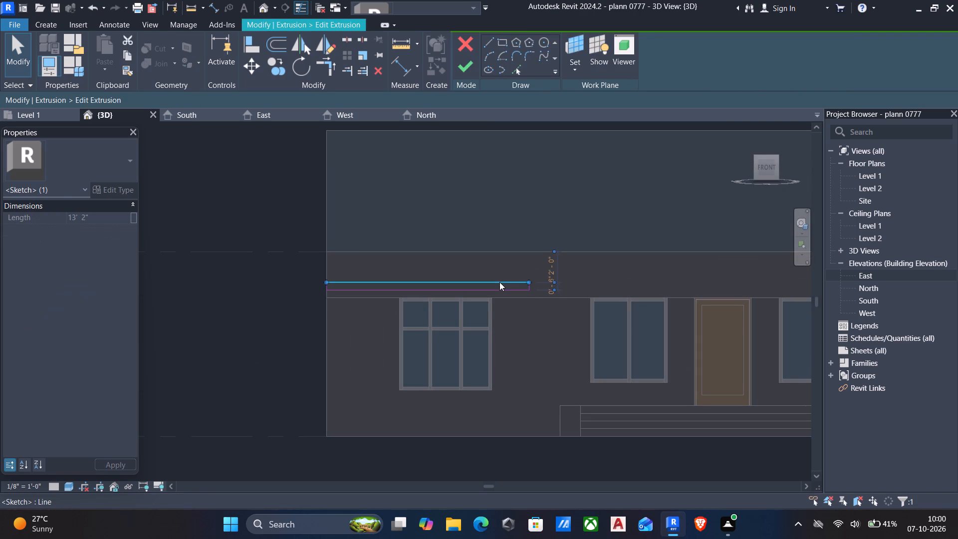
pyautogui.scroll(4, 548, 288)
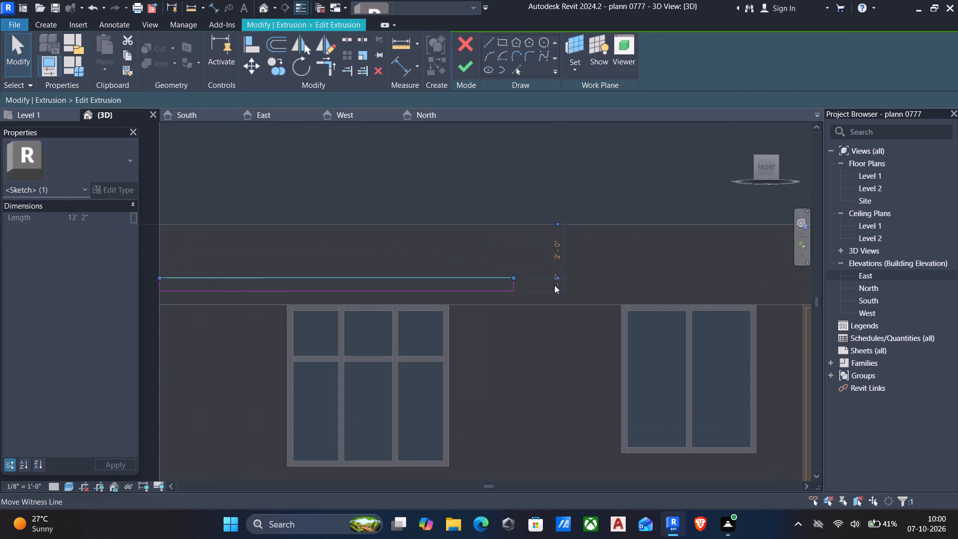
pyautogui.scroll(12, 554, 285)
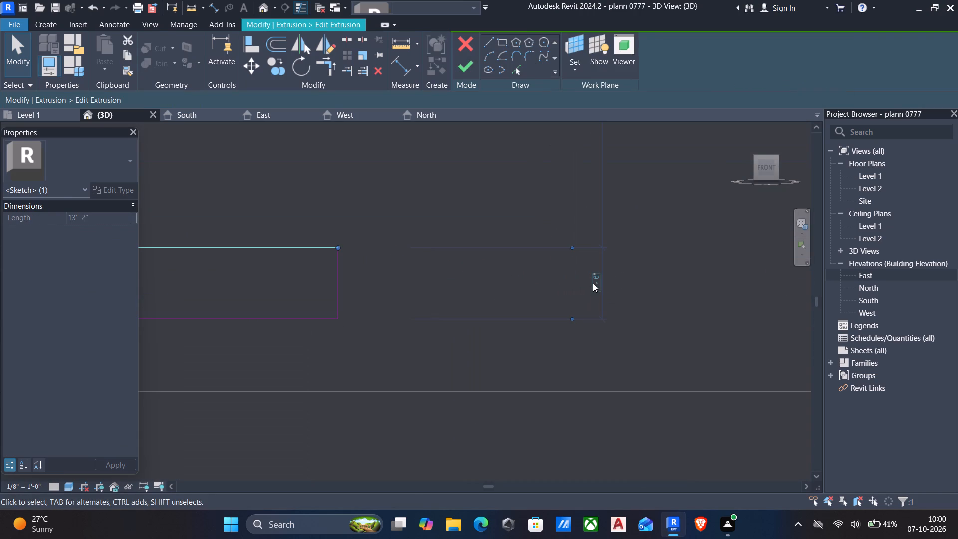
pyautogui.scroll(-12, 593, 283)
pyautogui.scroll(1, 593, 288)
pyautogui.scroll(-6, 593, 288)
pyautogui.scroll(-6, 657, 306)
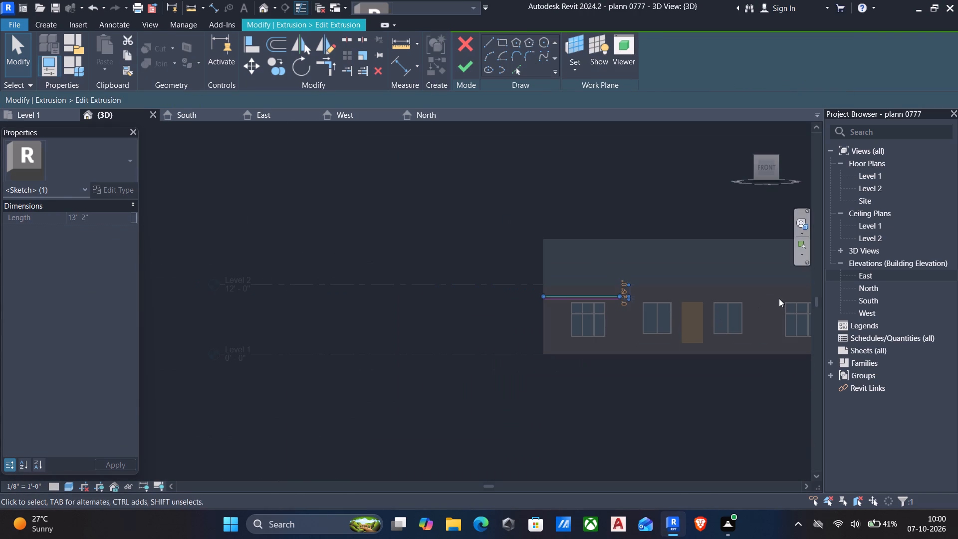
pyautogui.scroll(-2, 565, 302)
pyautogui.moveTo(664, 313); pyautogui.dragTo(175, 309, button='middle')
pyautogui.scroll(4, 260, 293)
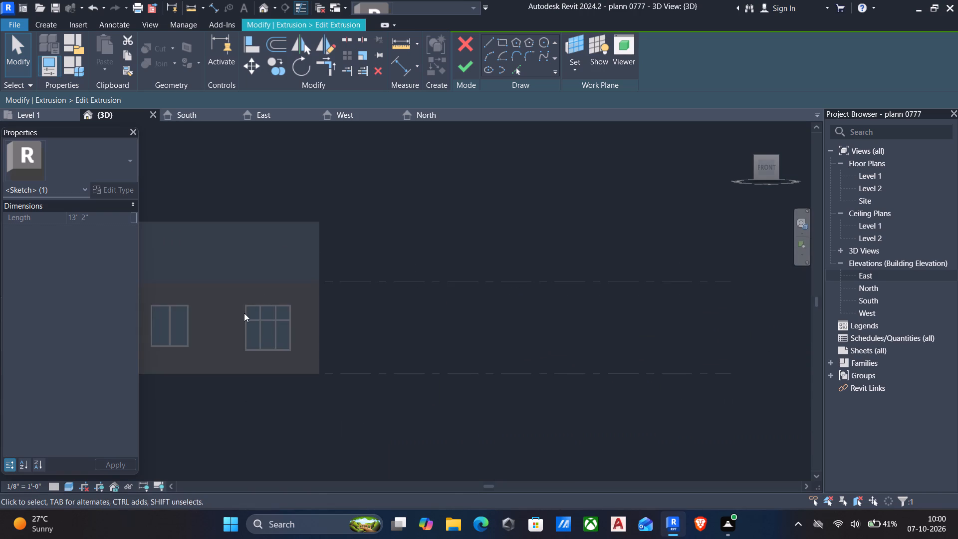
pyautogui.scroll(6, 245, 313)
pyautogui.click(266, 281)
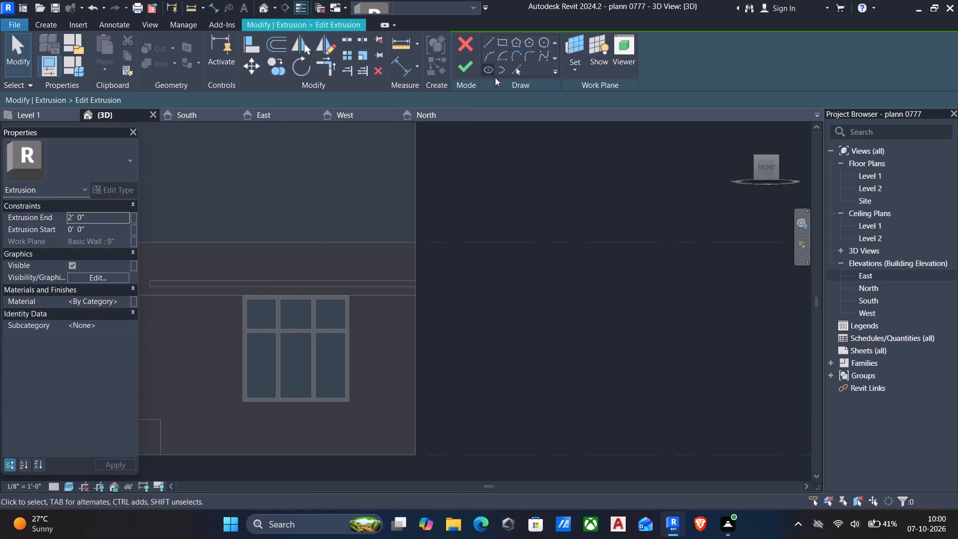
pyautogui.click(460, 70)
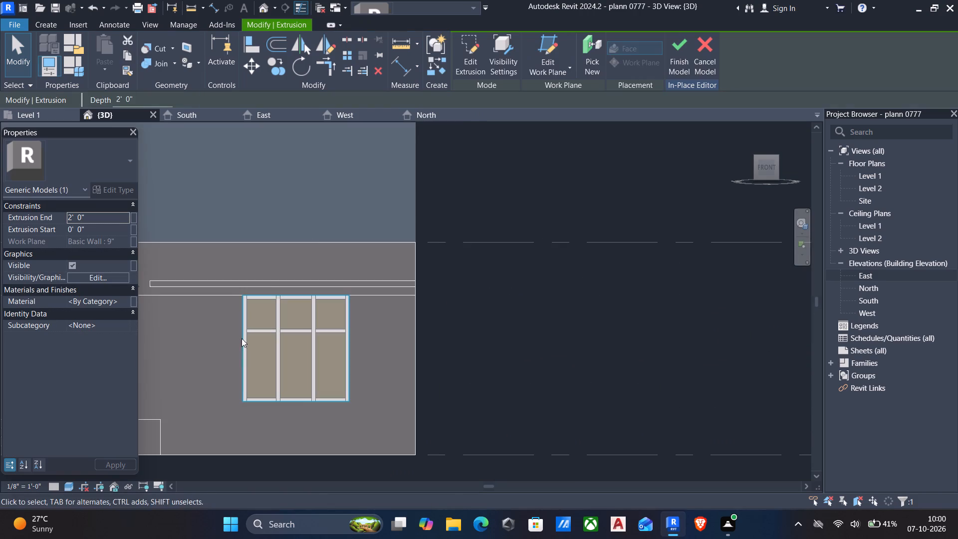
# Edit the rightmost canopy's extrusion profile, moving its top edge to give a thickness of 6", and finish the sketch.
pyautogui.click(271, 279)
pyautogui.click(478, 53)
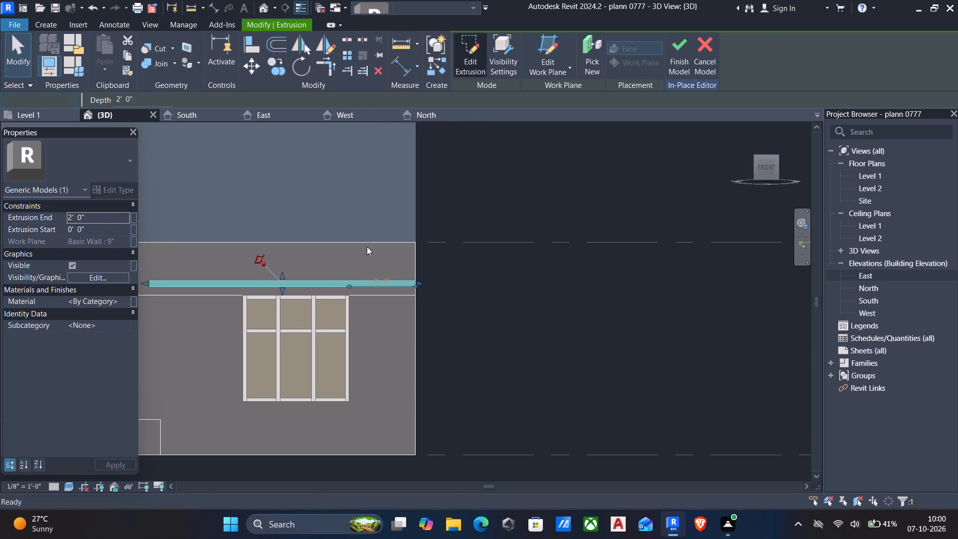
pyautogui.scroll(5, 377, 290)
pyautogui.click(378, 271)
pyautogui.scroll(-5, 376, 278)
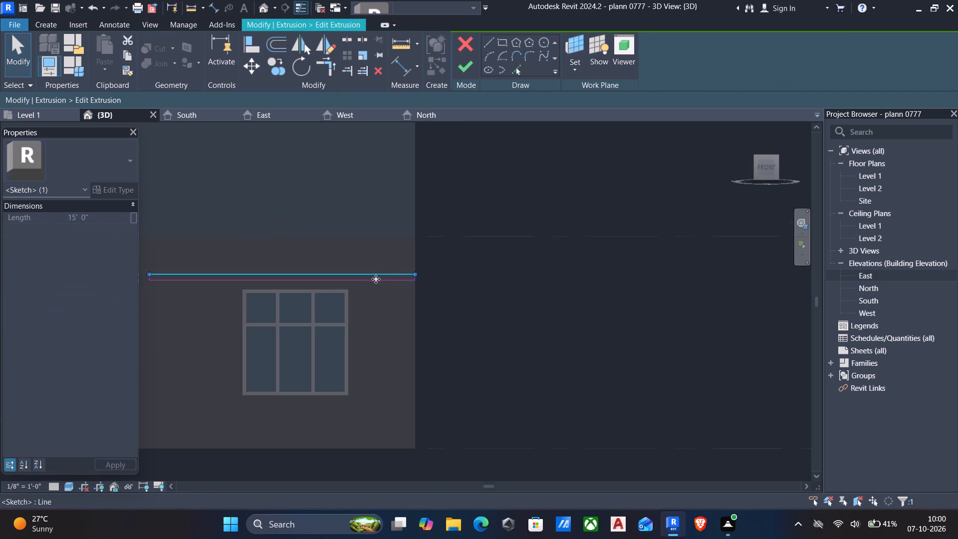
pyautogui.moveTo(376, 279); pyautogui.dragTo(381, 279, button='middle')
pyautogui.scroll(5, 185, 331)
pyautogui.scroll(1, 740, 350)
pyautogui.scroll(-6, 740, 350)
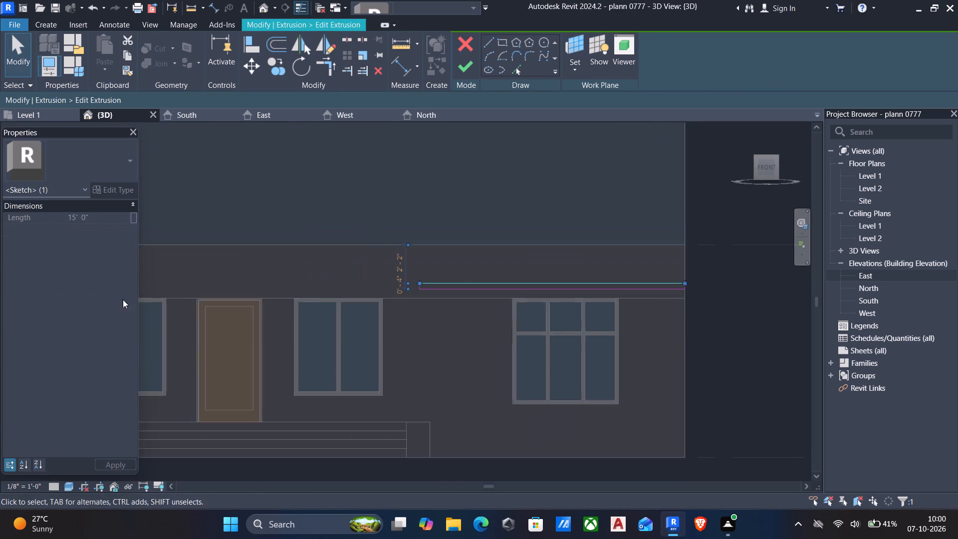
pyautogui.scroll(5, 165, 292)
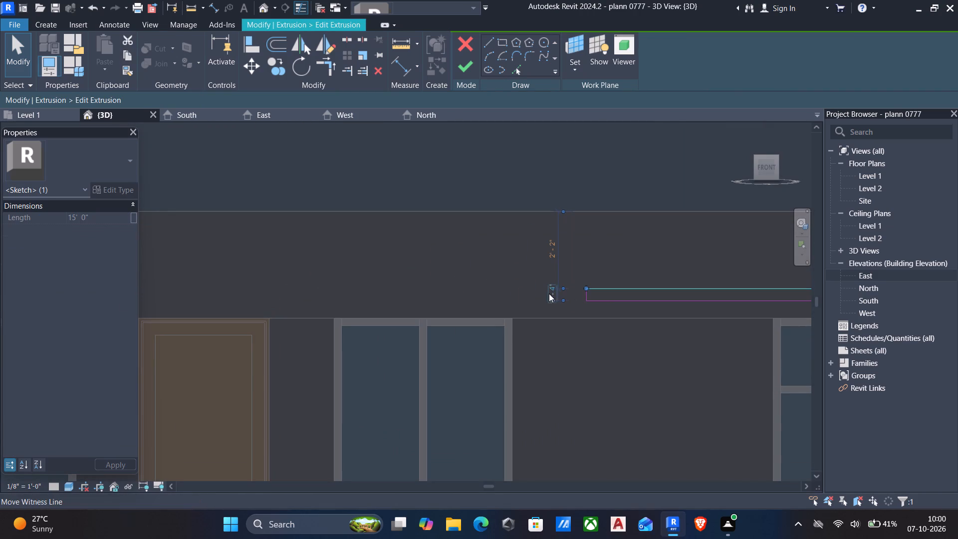
pyautogui.click(549, 293)
pyautogui.write('6"')
pyautogui.press('Return')
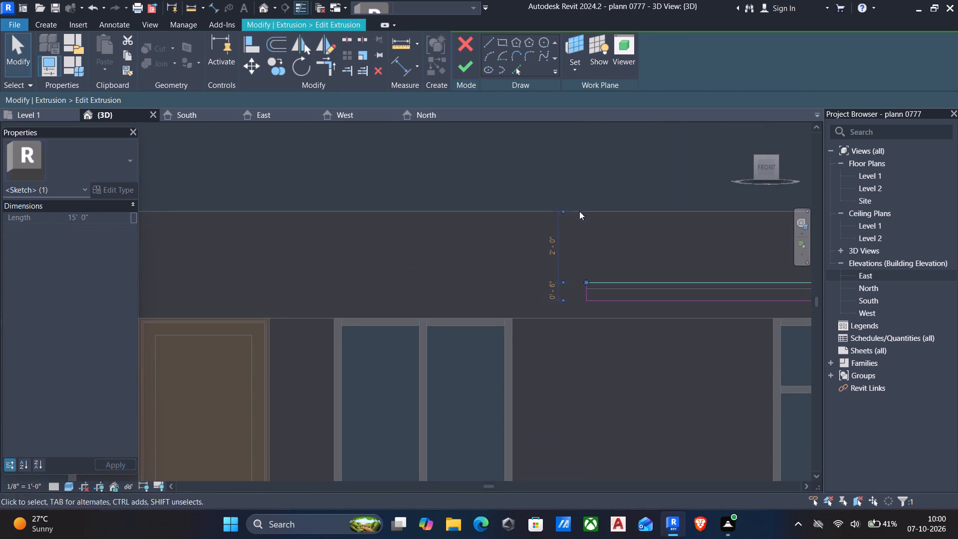
pyautogui.click(465, 62)
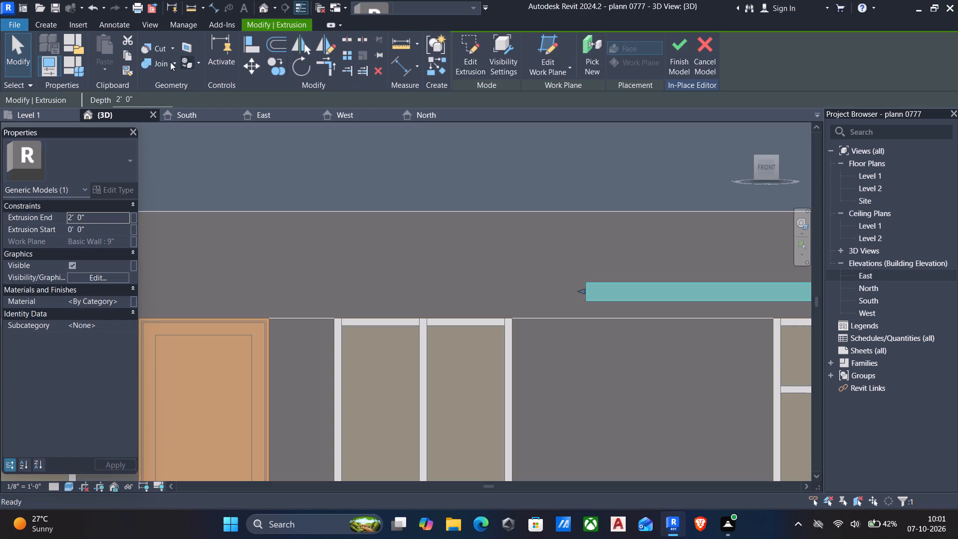
# Start a new solid extrusion with its work plane picked on the front face of the band below the roof.
pyautogui.click(41, 23)
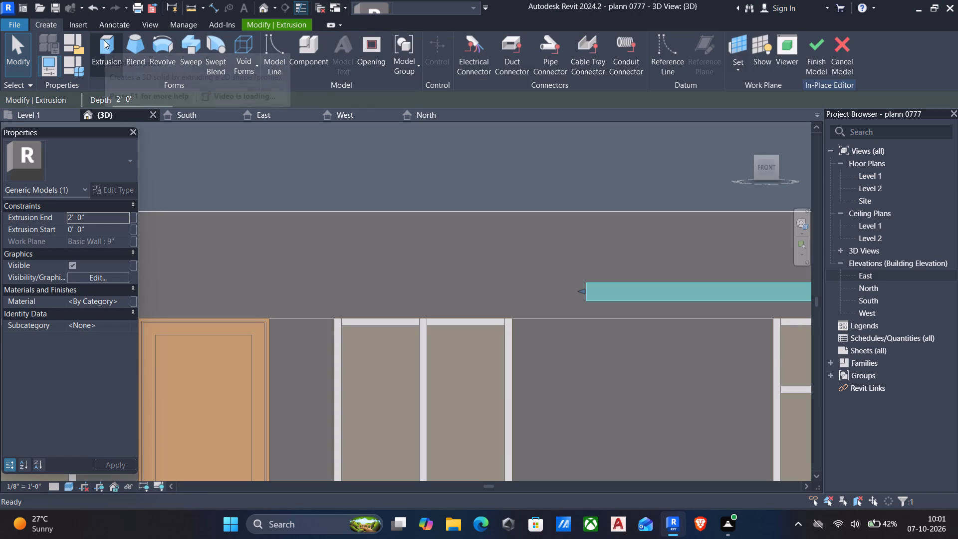
pyautogui.click(105, 40)
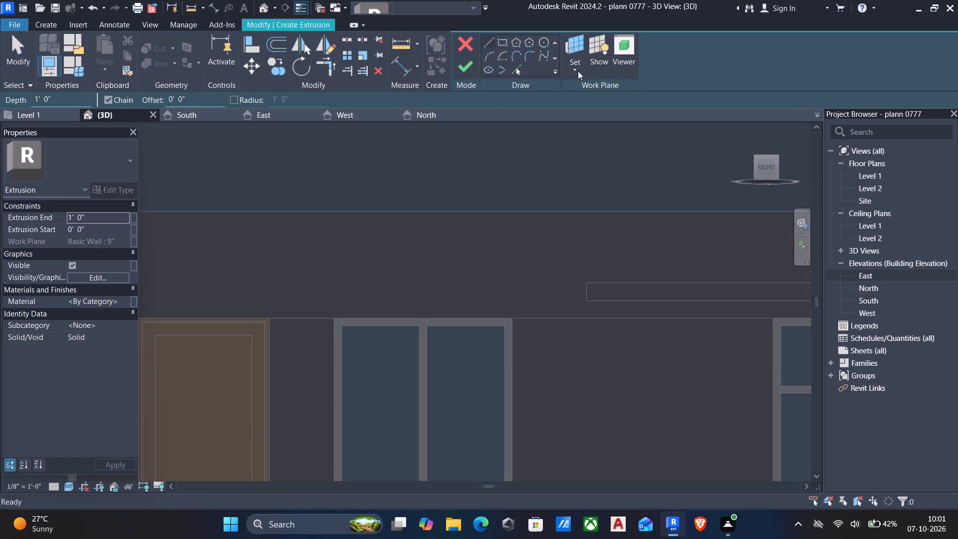
pyautogui.click(578, 72)
pyautogui.click(595, 114)
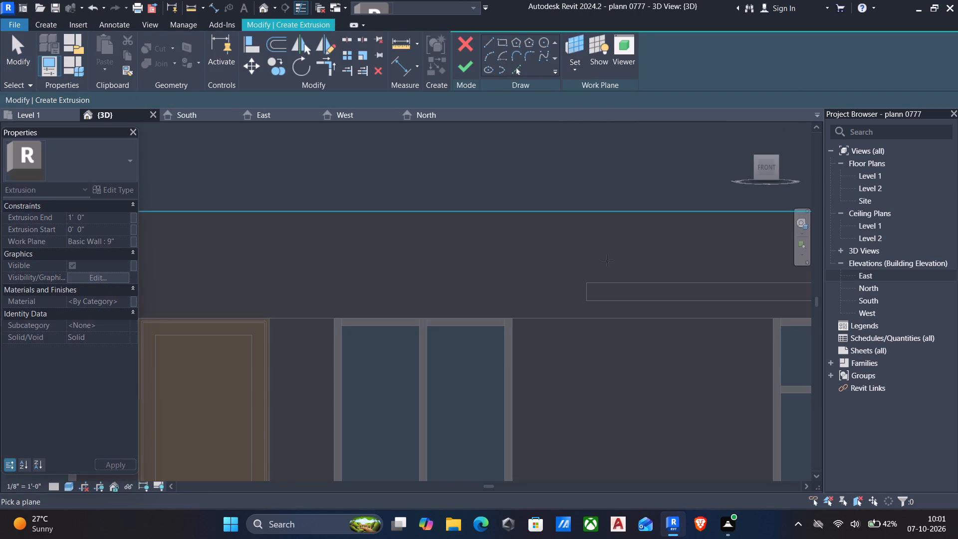
pyautogui.scroll(-7, 614, 279)
pyautogui.scroll(1, 609, 293)
pyautogui.scroll(-5, 590, 300)
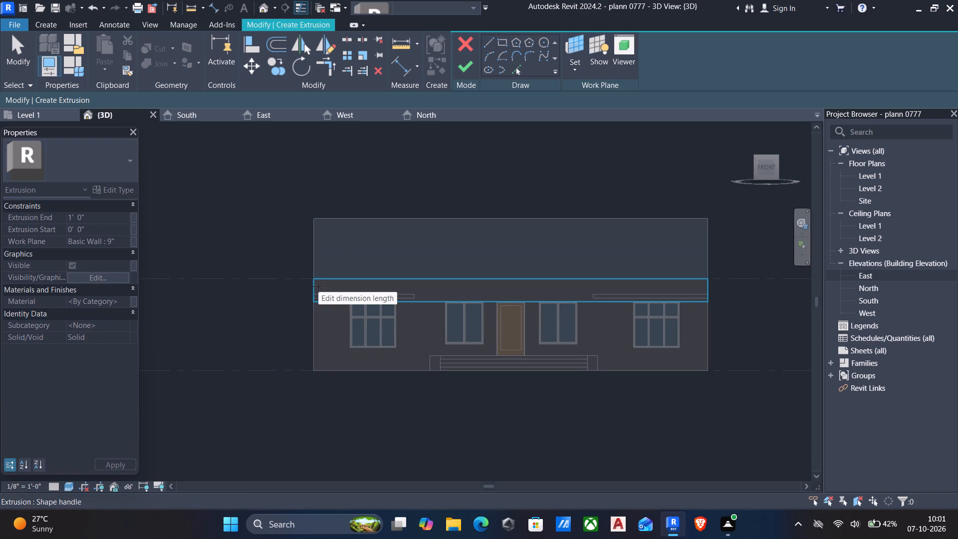
pyautogui.click(318, 286)
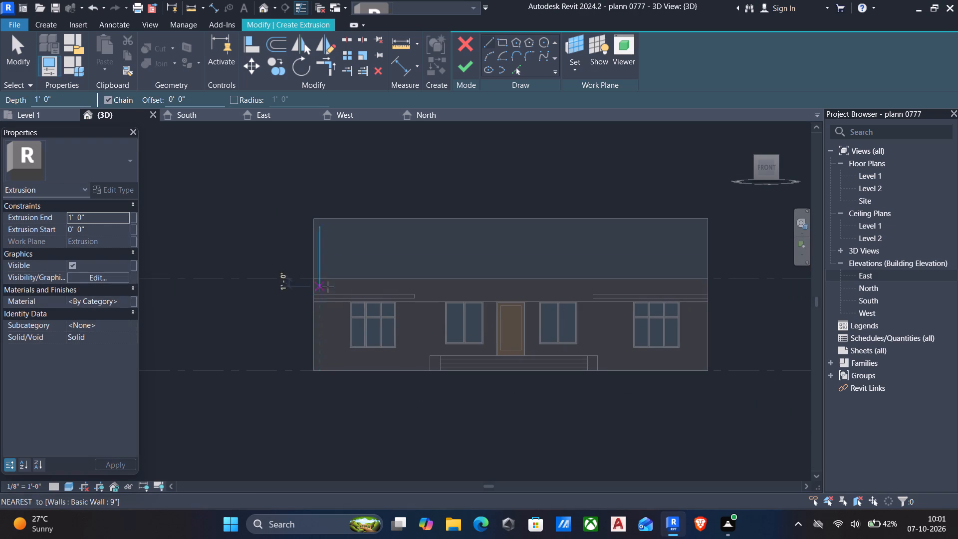
# Sketch a rectangular profile about 18'-8" by 4" resting on the leftmost canopy's top level, from the leftmost window's inner edge past the door.
pyautogui.scroll(9, 427, 292)
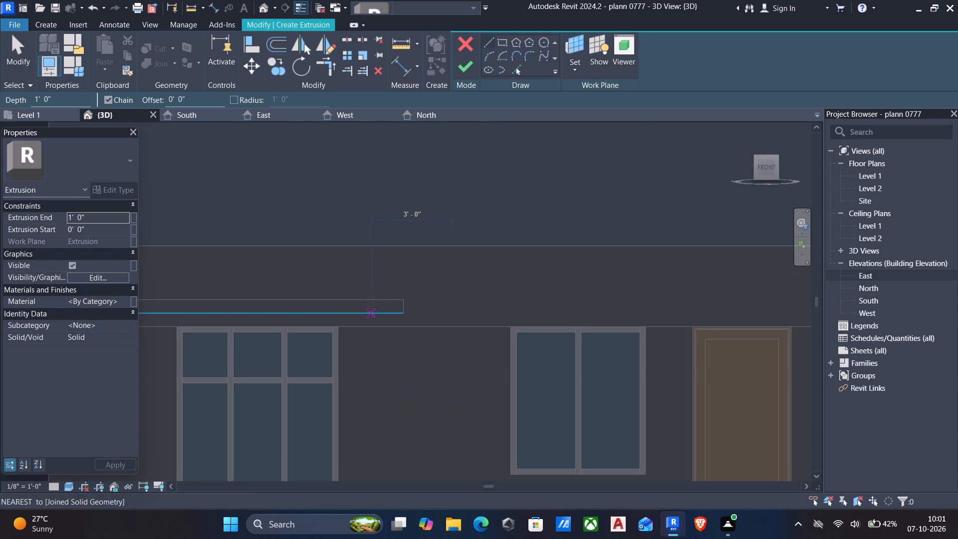
pyautogui.click(501, 39)
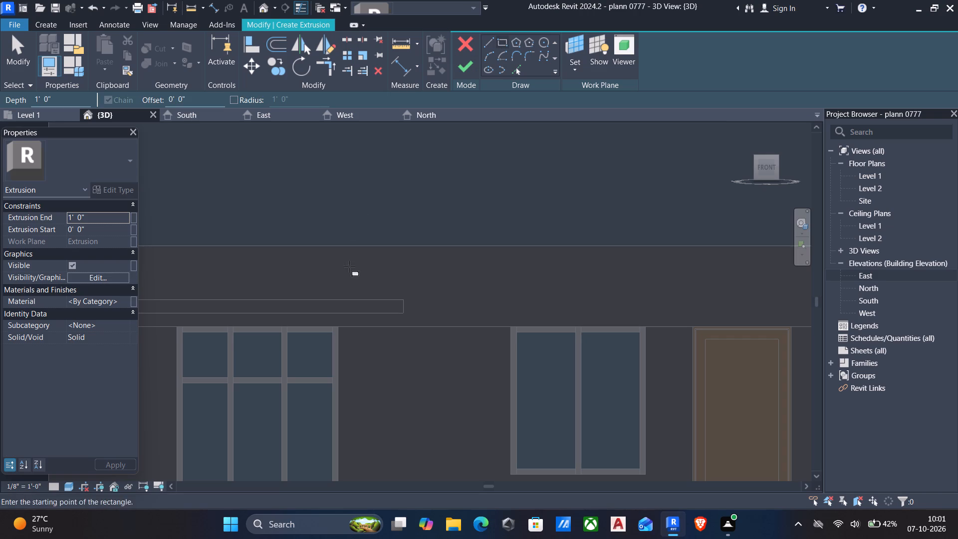
pyautogui.click(343, 295)
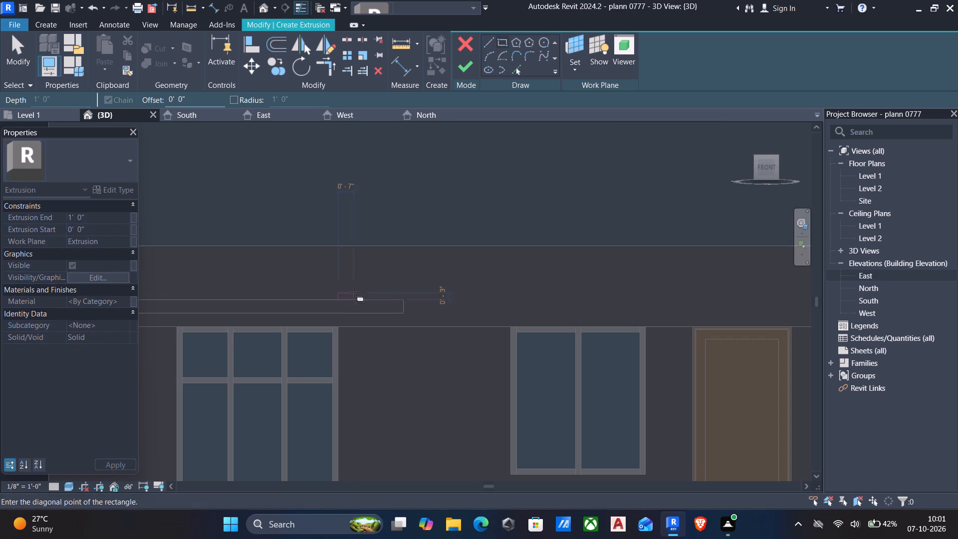
pyautogui.scroll(-5, 454, 293)
pyautogui.scroll(4, 557, 286)
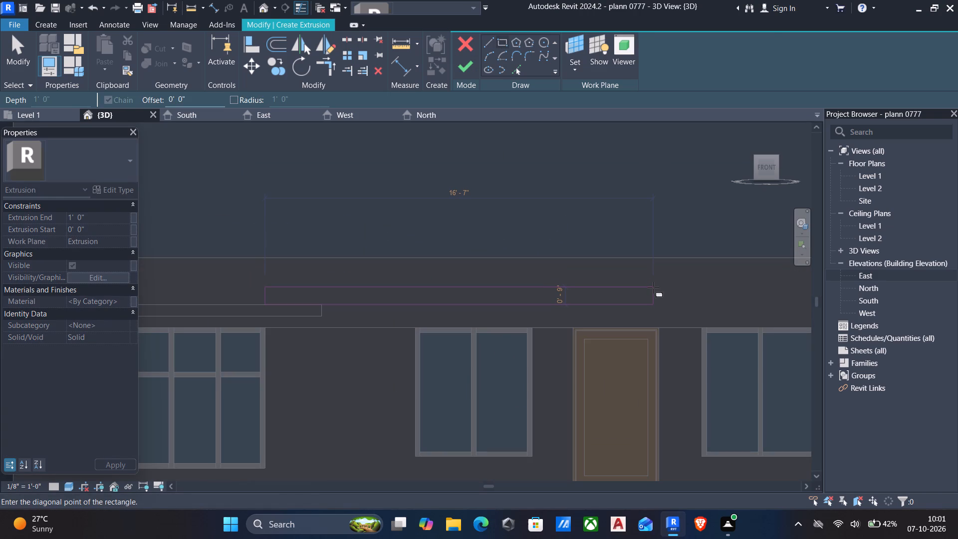
pyautogui.click(703, 296)
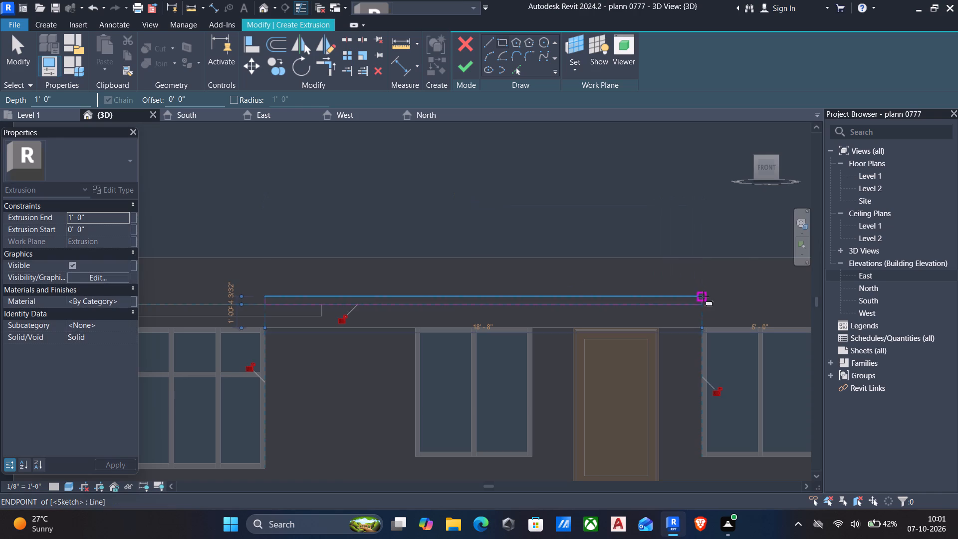
pyautogui.press('Escape')
pyautogui.scroll(-6, 628, 318)
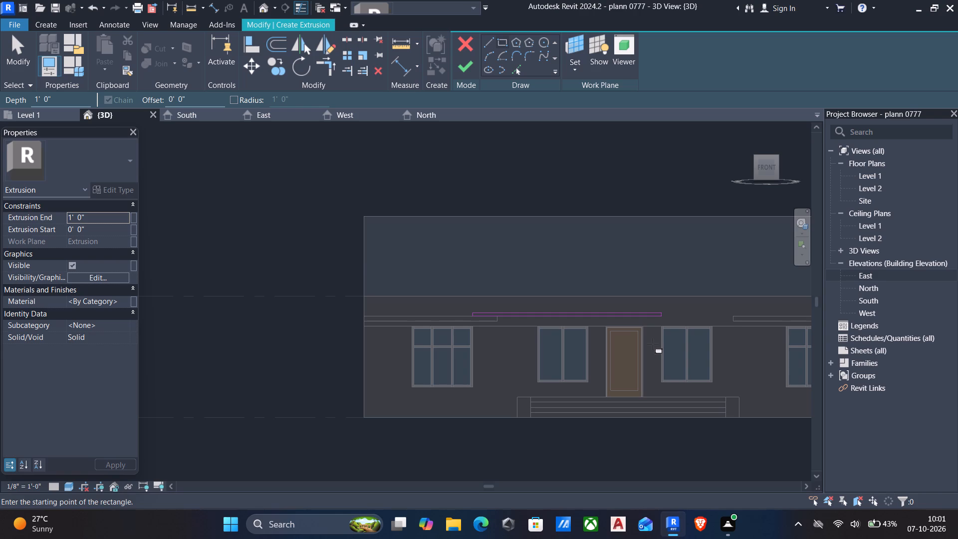
pyautogui.press('Escape')
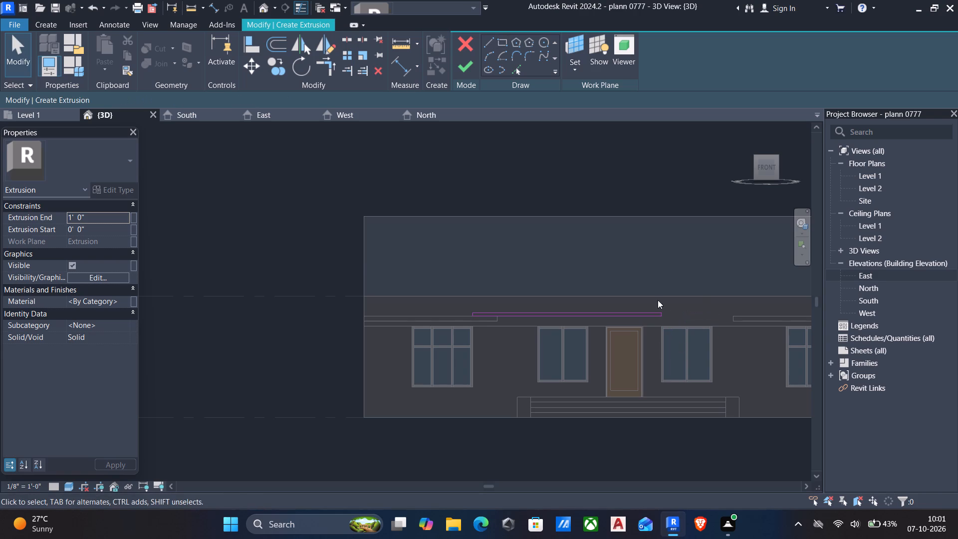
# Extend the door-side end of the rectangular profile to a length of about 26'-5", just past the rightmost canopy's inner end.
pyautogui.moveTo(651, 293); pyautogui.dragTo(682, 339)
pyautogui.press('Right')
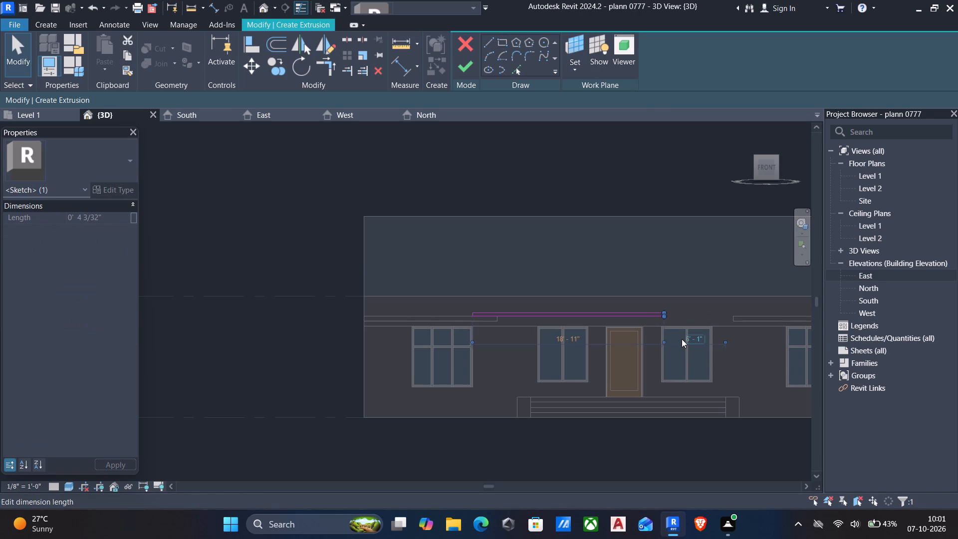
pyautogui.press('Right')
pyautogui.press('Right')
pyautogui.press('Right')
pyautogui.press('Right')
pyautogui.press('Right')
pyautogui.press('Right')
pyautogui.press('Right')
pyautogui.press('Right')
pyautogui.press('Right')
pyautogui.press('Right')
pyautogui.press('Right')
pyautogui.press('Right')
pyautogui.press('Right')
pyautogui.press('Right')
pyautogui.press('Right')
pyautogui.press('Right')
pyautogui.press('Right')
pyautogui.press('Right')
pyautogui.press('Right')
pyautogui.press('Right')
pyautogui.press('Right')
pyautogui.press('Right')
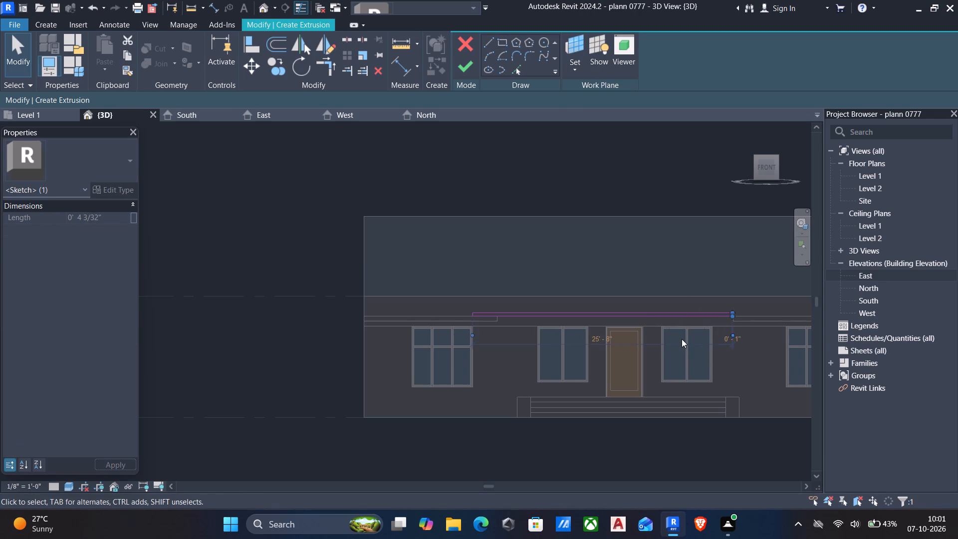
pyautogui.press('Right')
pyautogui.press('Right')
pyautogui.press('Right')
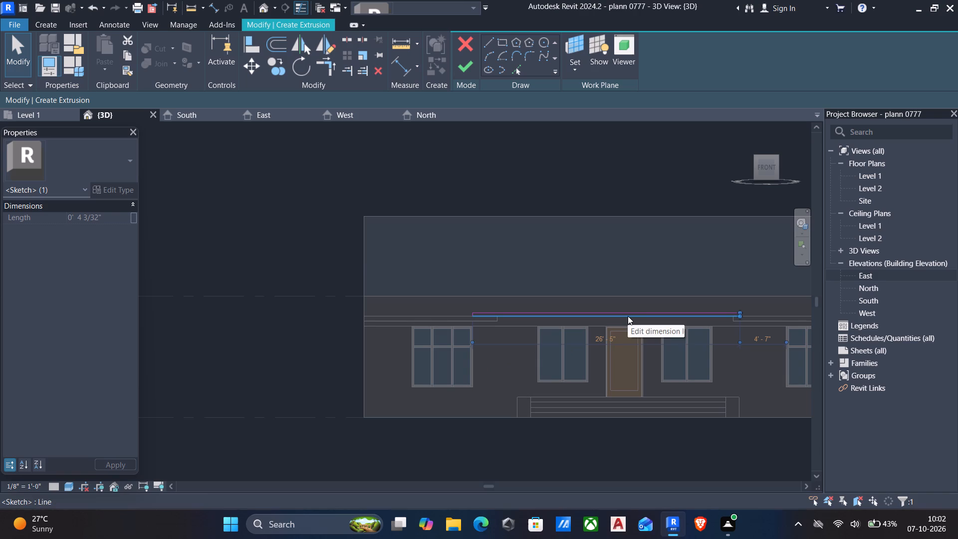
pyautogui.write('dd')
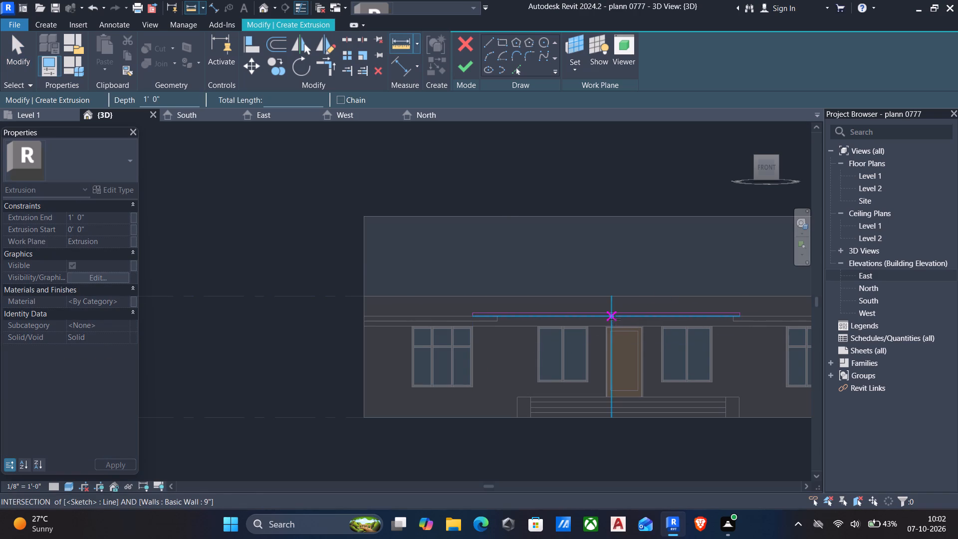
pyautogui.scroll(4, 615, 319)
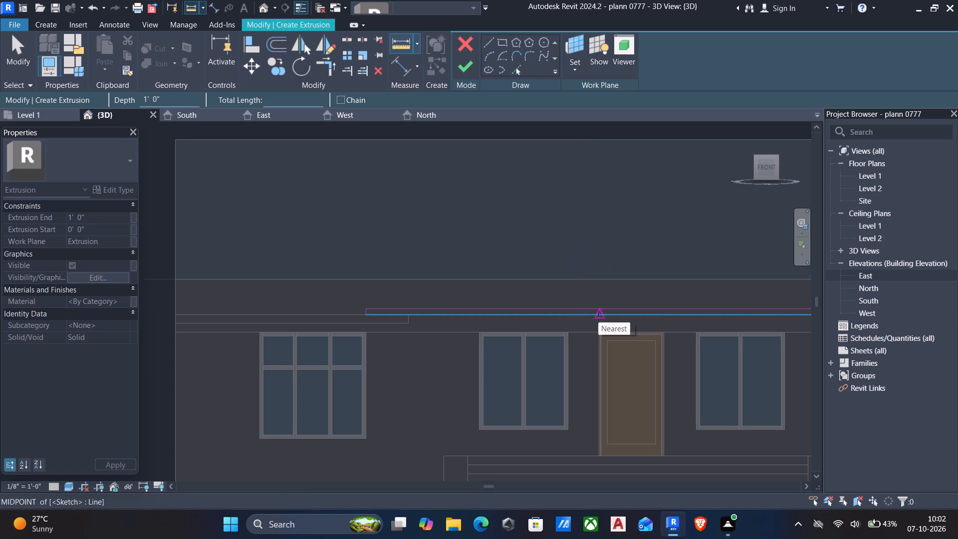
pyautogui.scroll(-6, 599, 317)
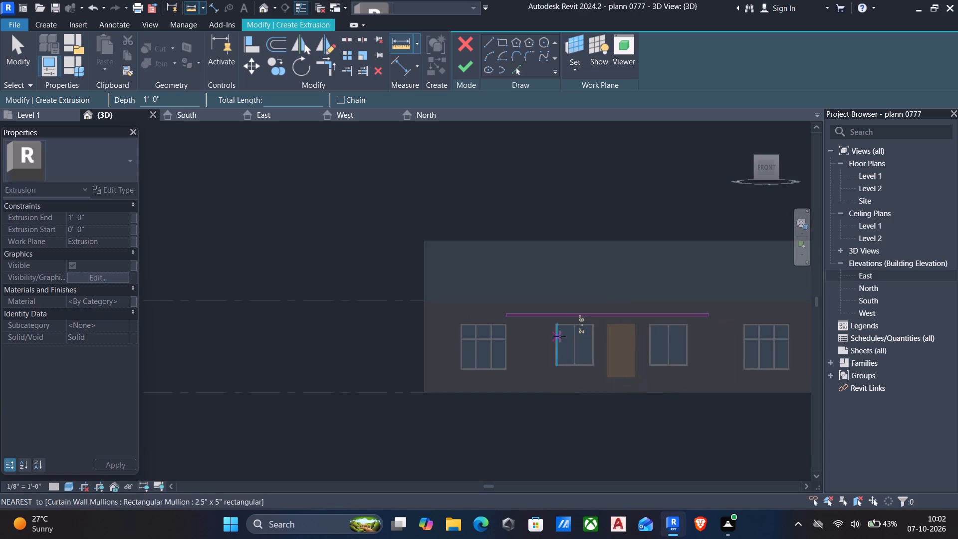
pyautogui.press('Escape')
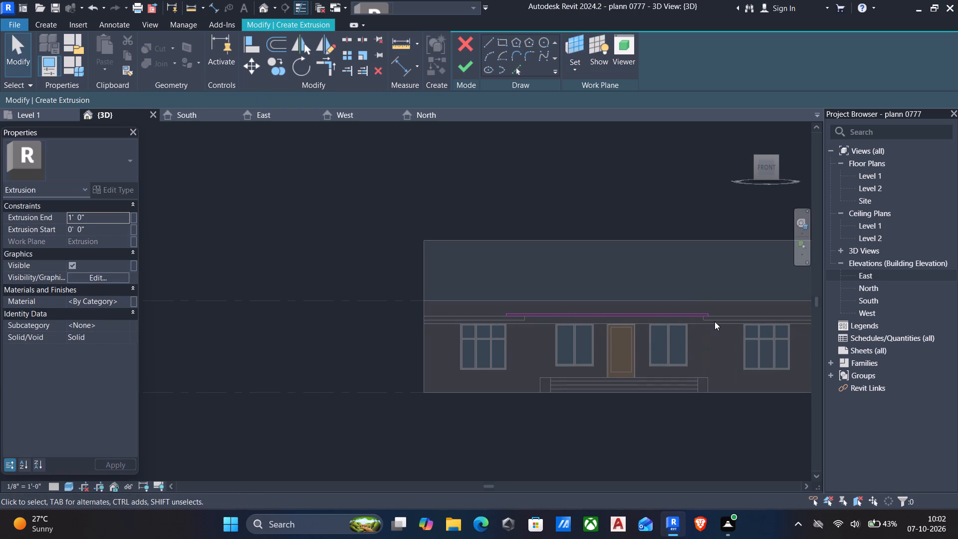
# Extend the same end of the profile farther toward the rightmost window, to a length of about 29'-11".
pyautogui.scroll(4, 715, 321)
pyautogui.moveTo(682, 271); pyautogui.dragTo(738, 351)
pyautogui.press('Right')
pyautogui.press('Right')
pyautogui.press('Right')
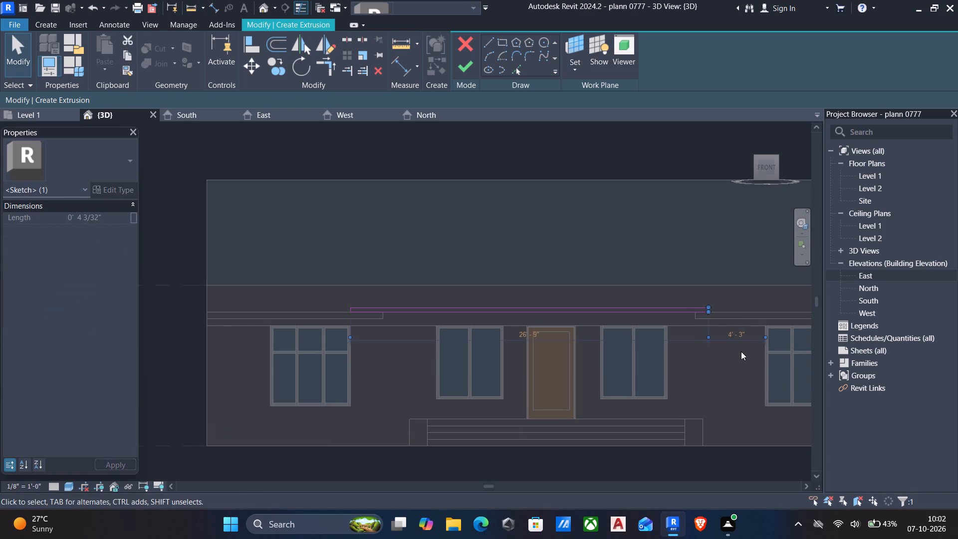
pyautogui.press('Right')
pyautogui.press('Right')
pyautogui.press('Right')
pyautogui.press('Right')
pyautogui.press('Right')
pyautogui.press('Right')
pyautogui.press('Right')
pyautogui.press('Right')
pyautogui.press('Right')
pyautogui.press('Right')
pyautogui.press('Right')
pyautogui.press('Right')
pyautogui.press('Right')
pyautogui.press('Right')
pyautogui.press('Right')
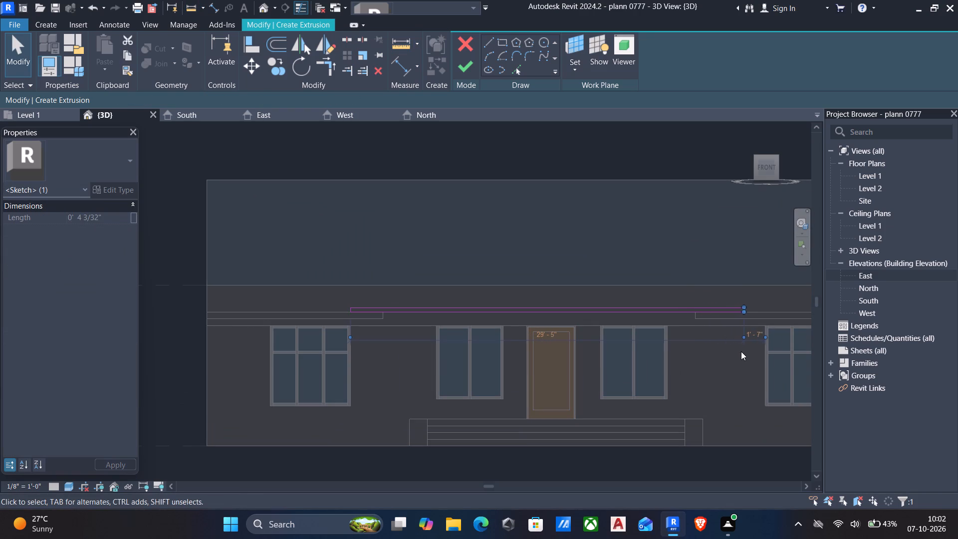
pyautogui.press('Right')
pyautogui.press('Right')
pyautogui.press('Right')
# Delete the entire rectangular profile from the extrusion sketch.
pyautogui.moveTo(305, 285); pyautogui.dragTo(804, 359)
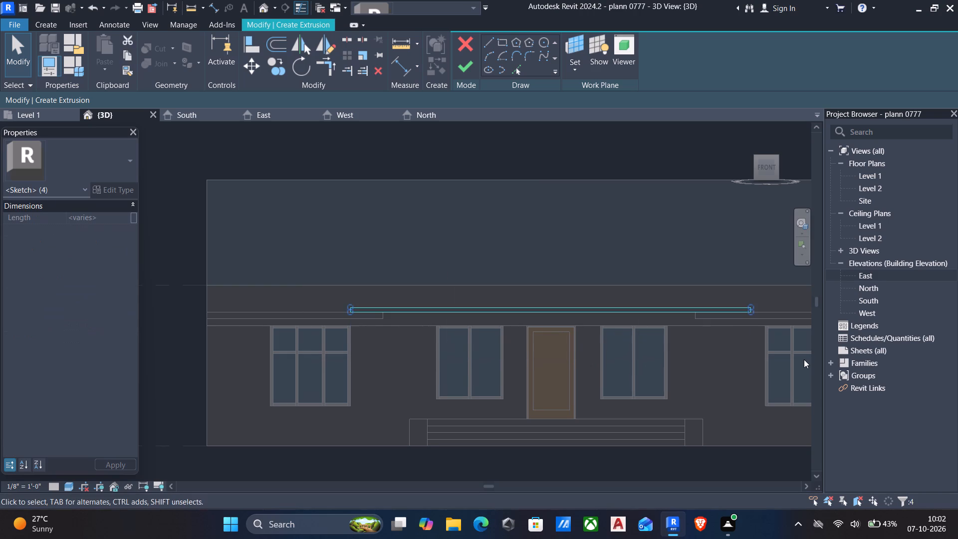
pyautogui.press('Delete')
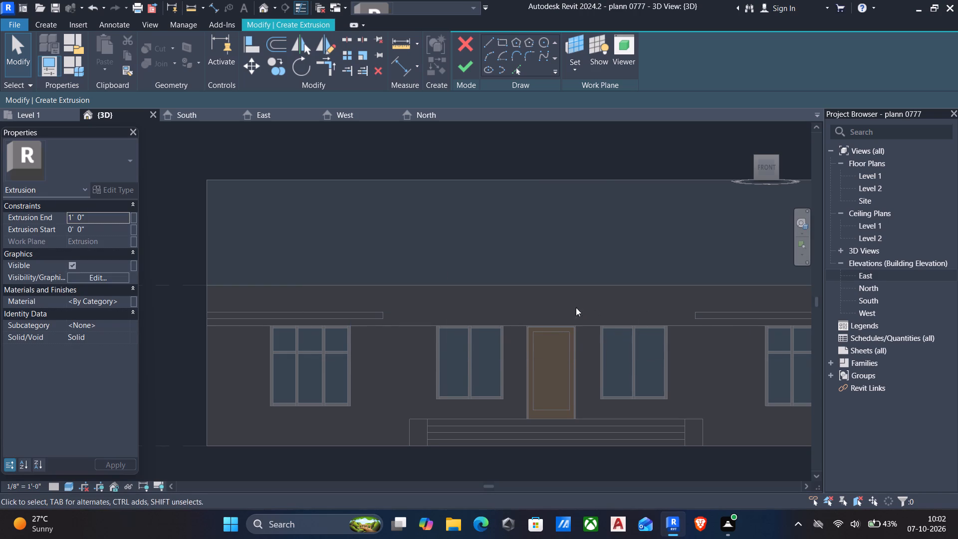
# Draw a vertical guide line about 7' long, rising from the band's lower edge at the door's centre.
pyautogui.click(486, 44)
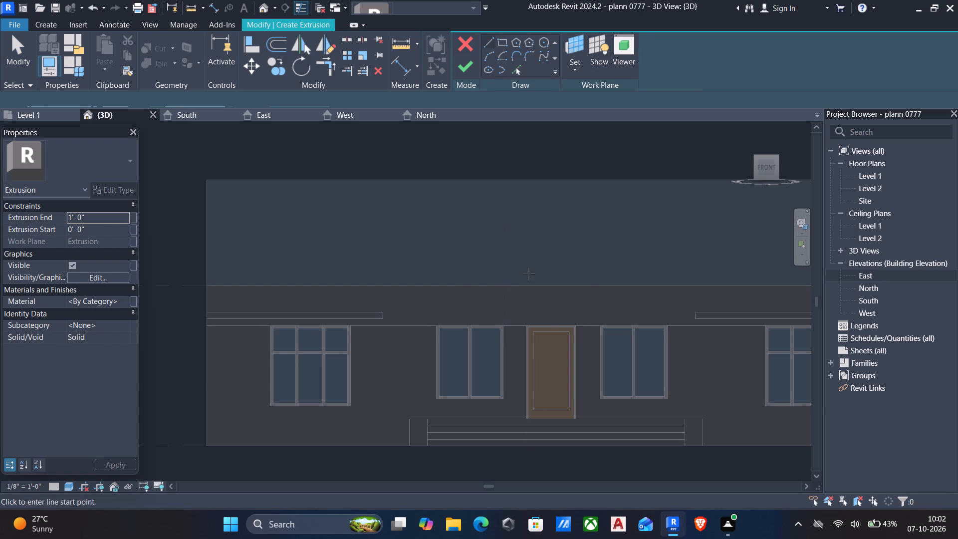
pyautogui.click(549, 323)
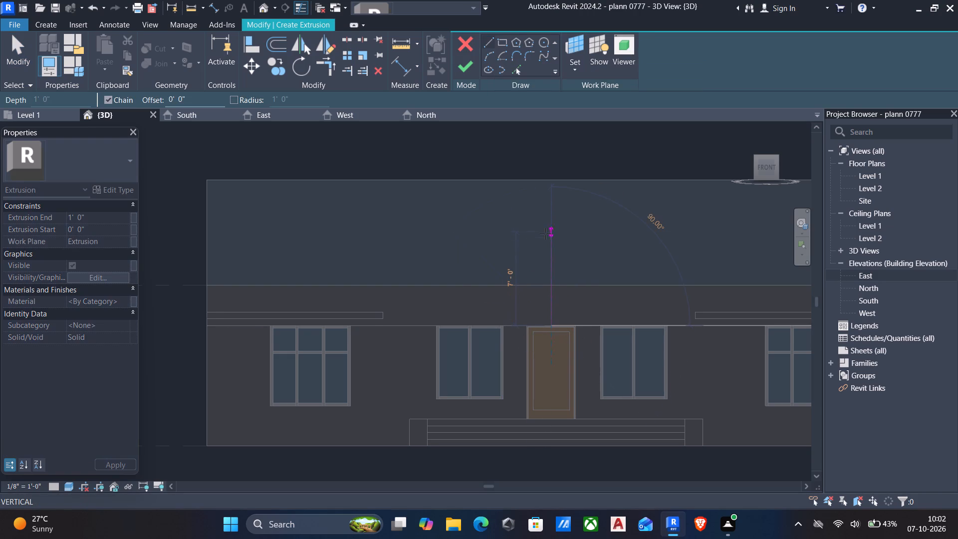
pyautogui.click(546, 233)
pyautogui.press('Escape')
pyautogui.press('Escape')
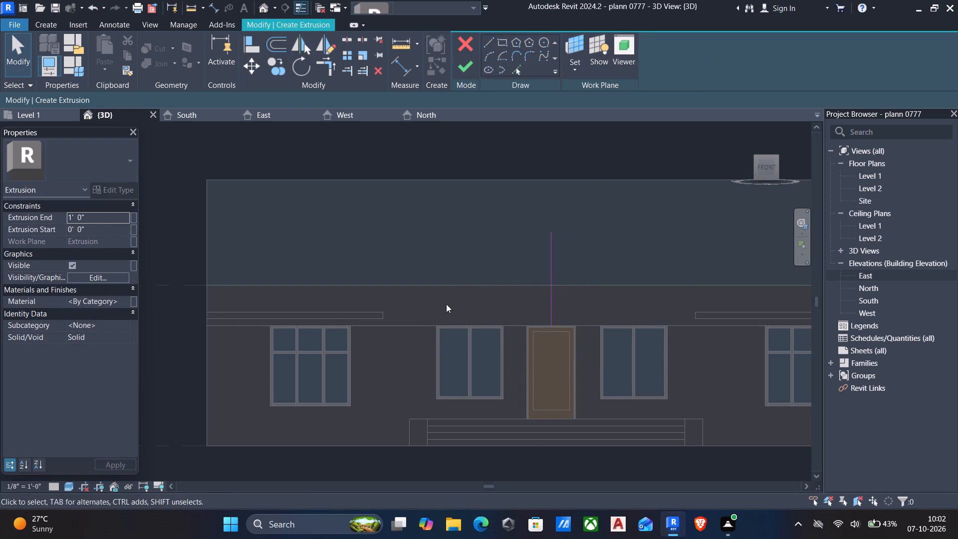
# Sketch a rectangle about 12'-7" by 10 3/4" from the leftmost canopy's upper inner corner to the vertical guide line.
pyautogui.click(488, 44)
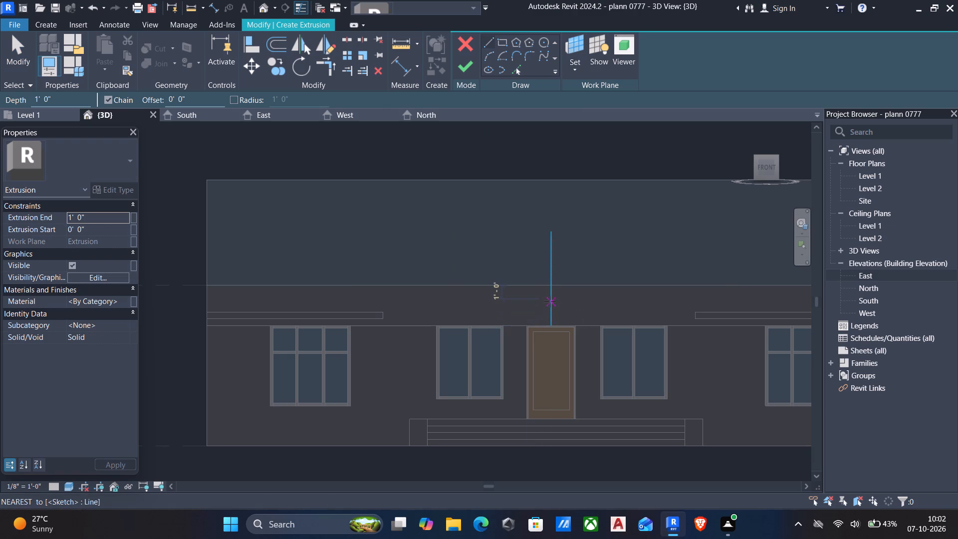
pyautogui.click(500, 45)
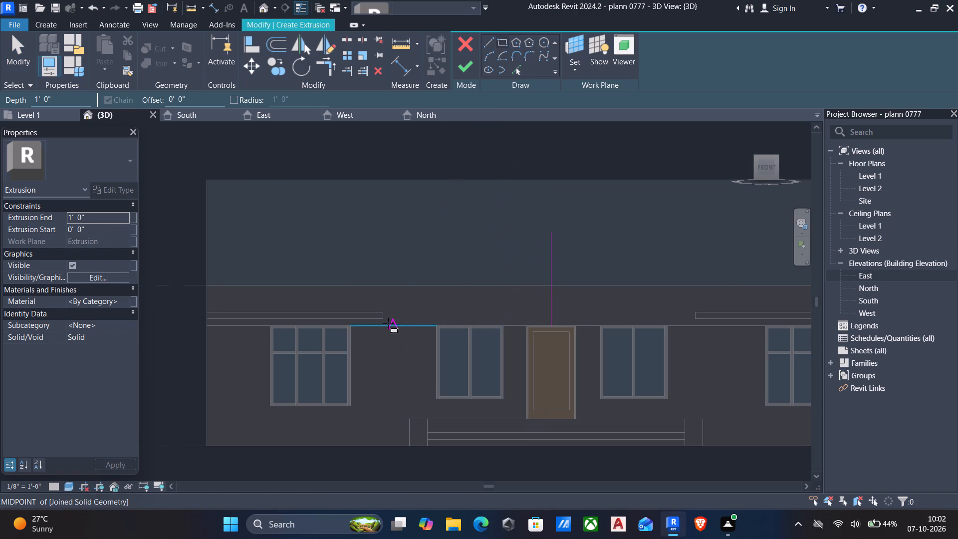
pyautogui.scroll(4, 389, 320)
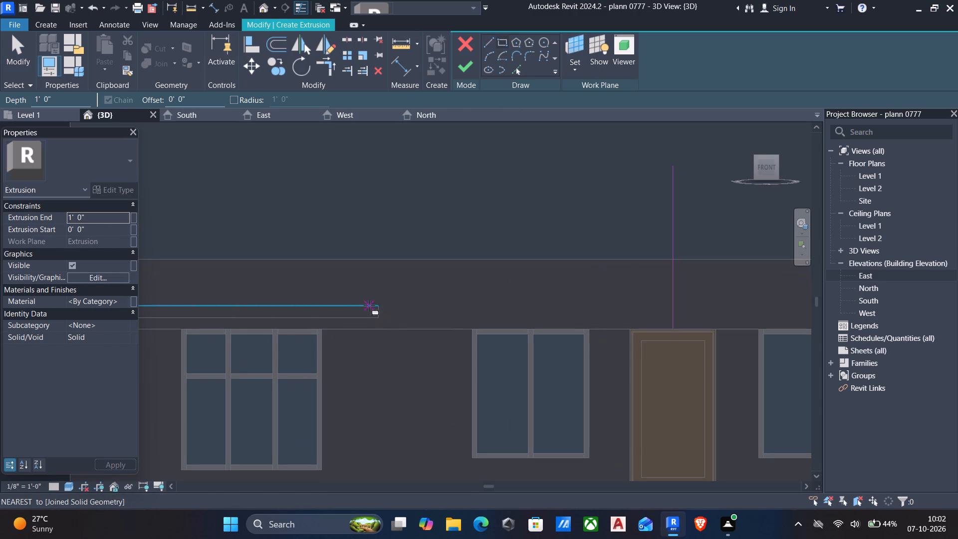
pyautogui.click(375, 303)
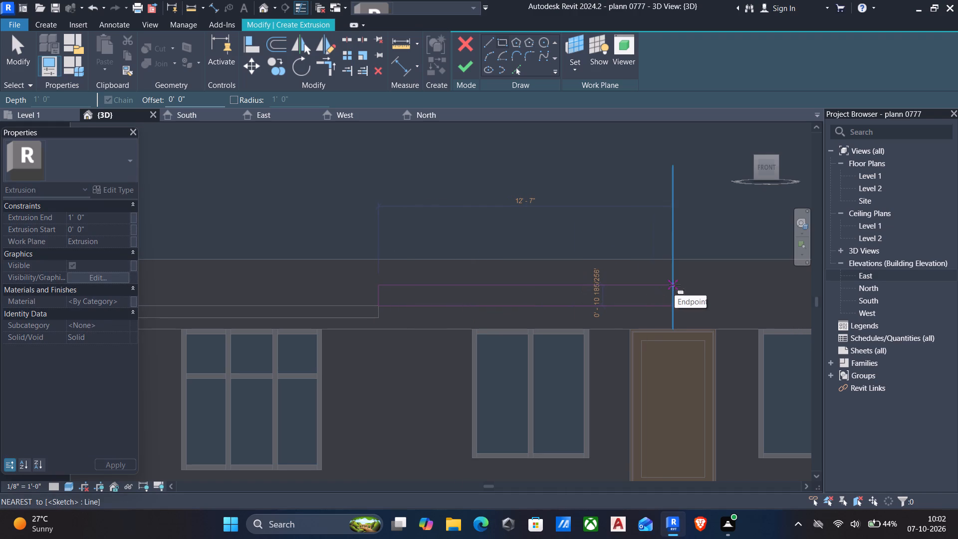
pyautogui.click(675, 285)
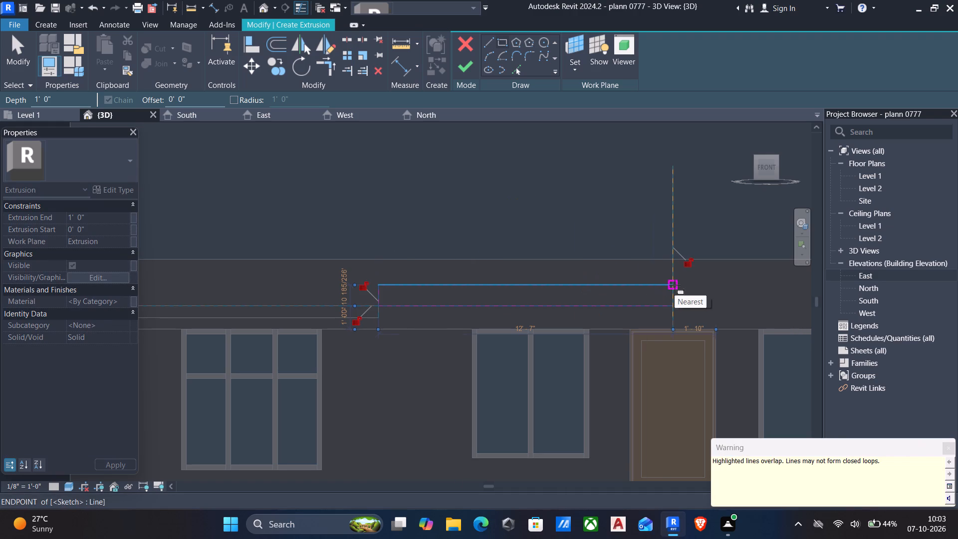
pyautogui.press('Escape')
pyautogui.scroll(-3, 600, 315)
pyautogui.press('Escape')
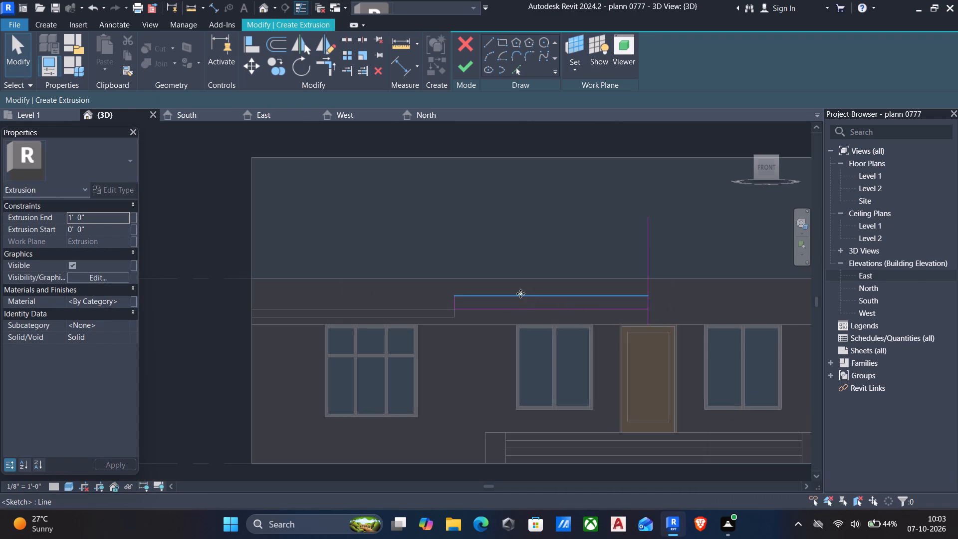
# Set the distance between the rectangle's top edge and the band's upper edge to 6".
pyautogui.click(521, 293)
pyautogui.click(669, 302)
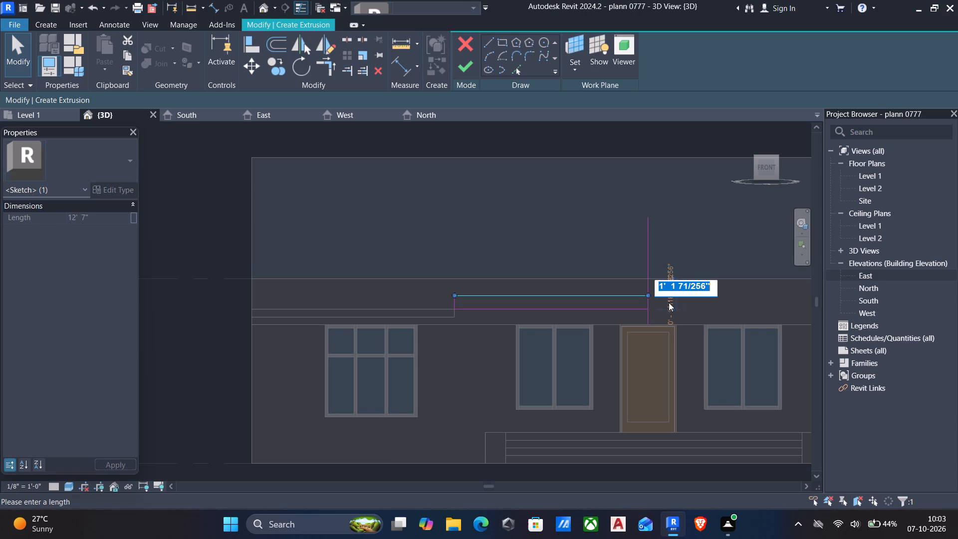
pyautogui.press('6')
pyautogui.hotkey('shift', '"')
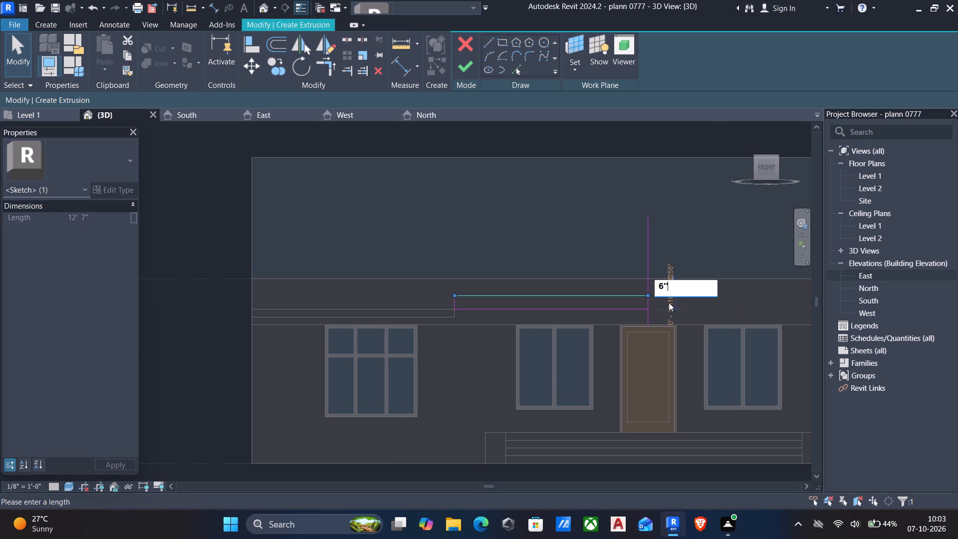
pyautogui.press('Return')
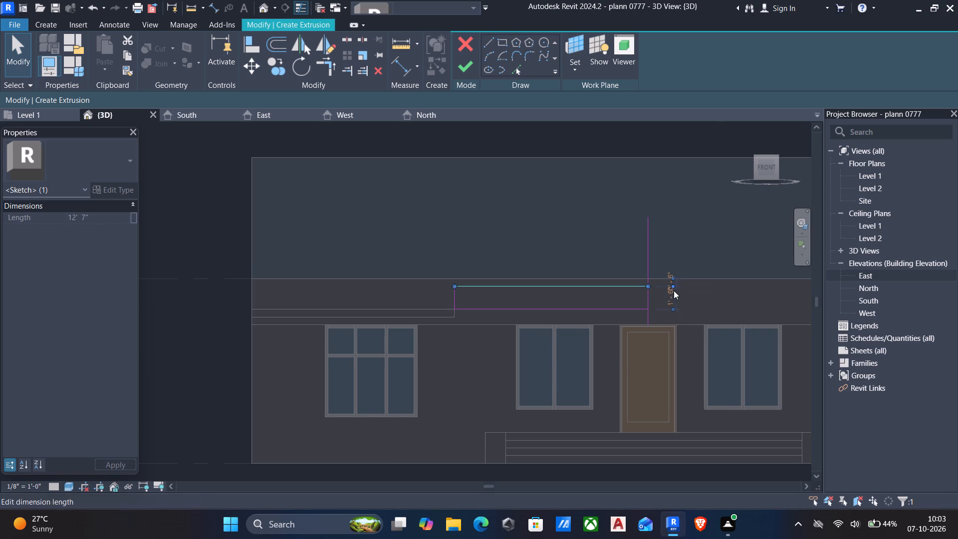
# Set the rectangle's height to 6" by moving its top edge relative to its bottom edge.
pyautogui.click(670, 293)
pyautogui.scroll(2, 675, 311)
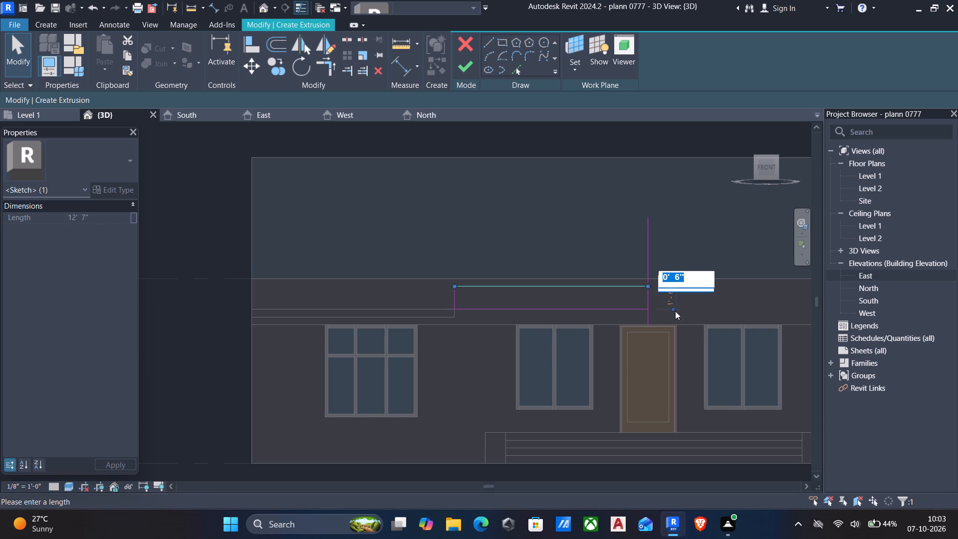
pyautogui.scroll(2, 675, 311)
pyautogui.press('Escape')
pyautogui.scroll(5, 675, 311)
pyautogui.click(670, 262)
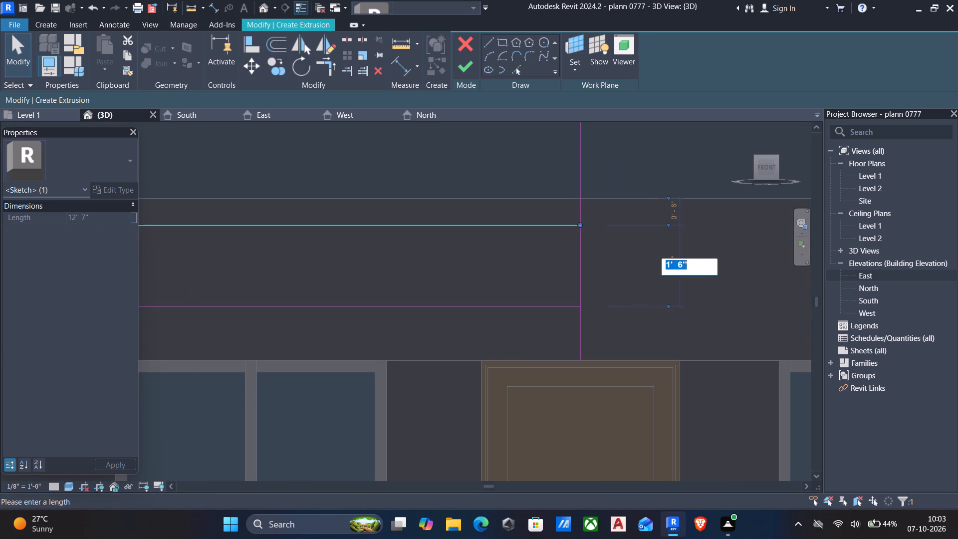
pyautogui.write('6"')
pyautogui.press('Return')
pyautogui.scroll(-5, 660, 307)
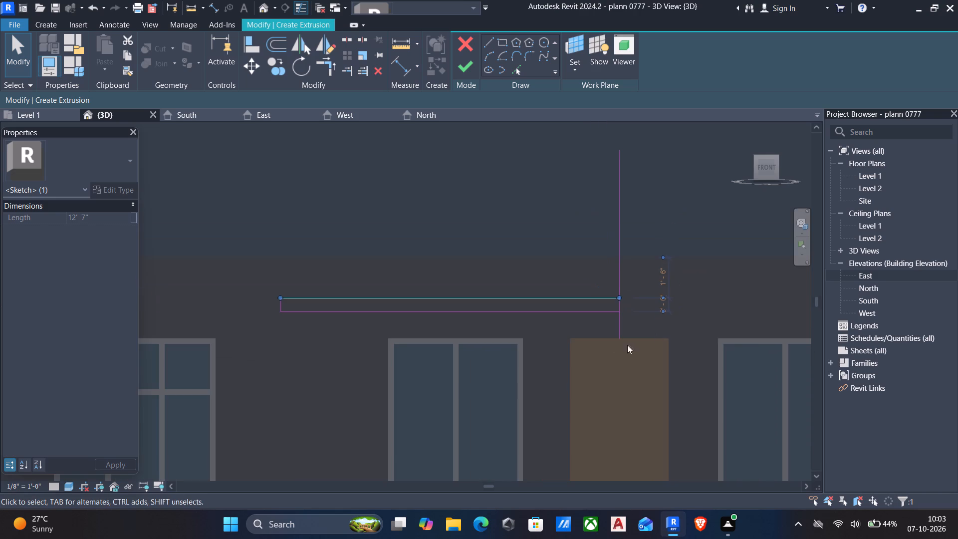
pyautogui.press('Escape')
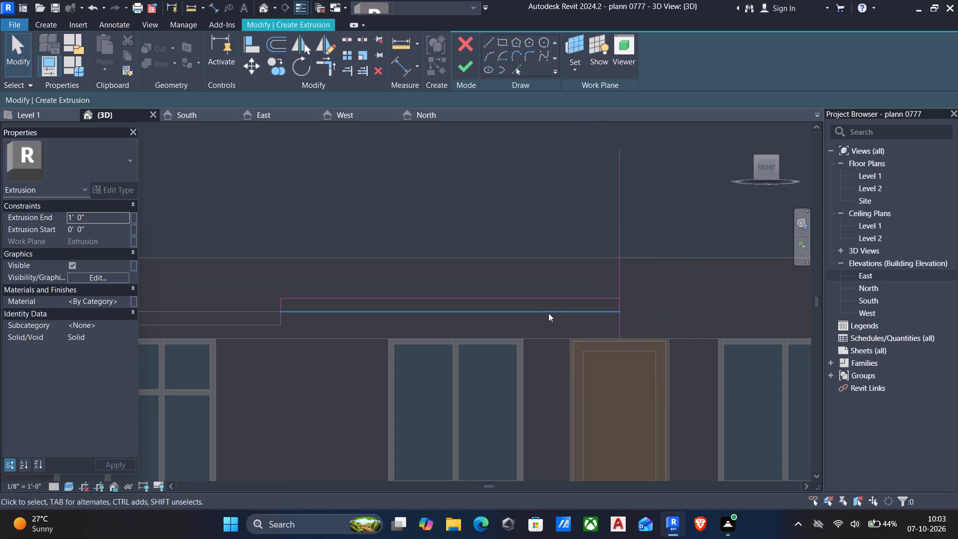
# Check the rectangle's top and bottom edges and the spacing between them.
pyautogui.click(548, 312)
pyautogui.press('Escape')
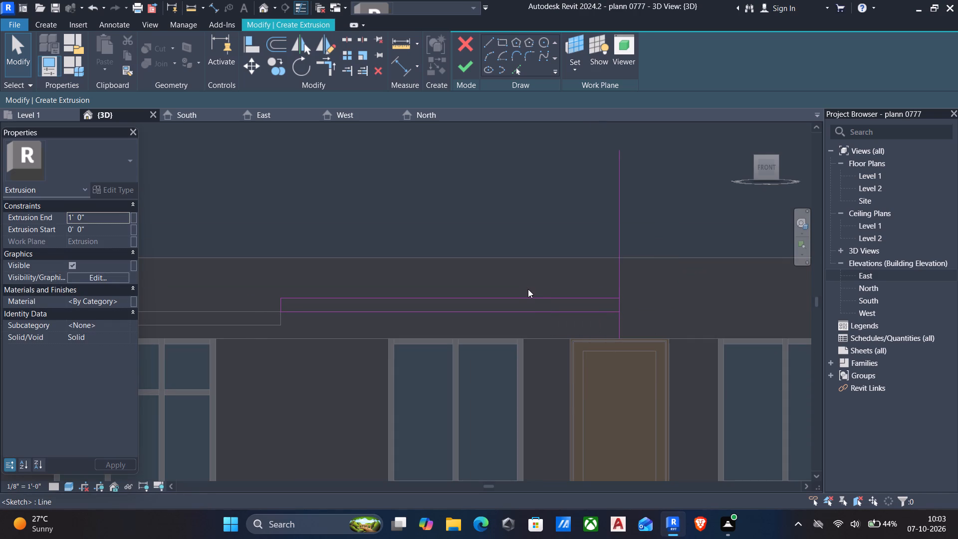
pyautogui.click(521, 298)
pyautogui.press('Escape')
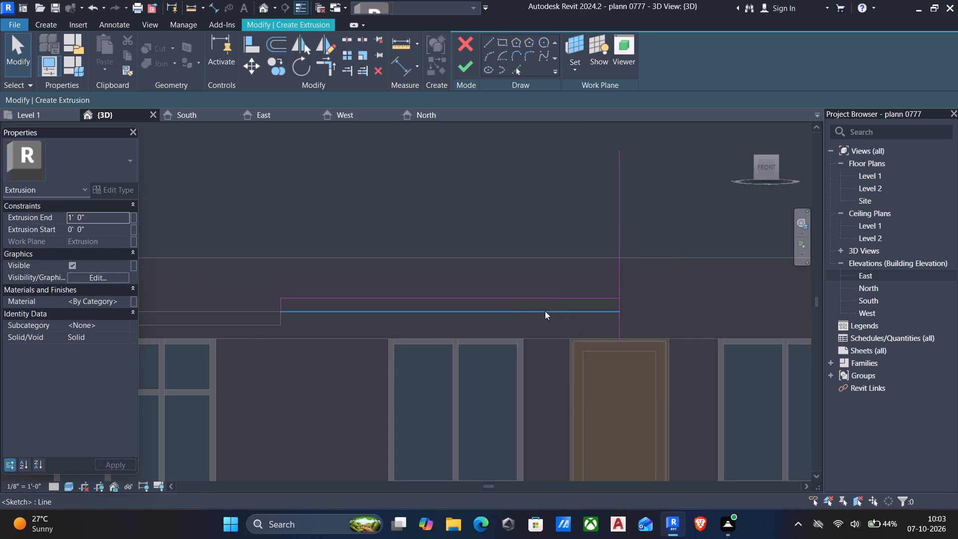
pyautogui.click(545, 311)
pyautogui.press('Escape')
pyautogui.click(579, 312)
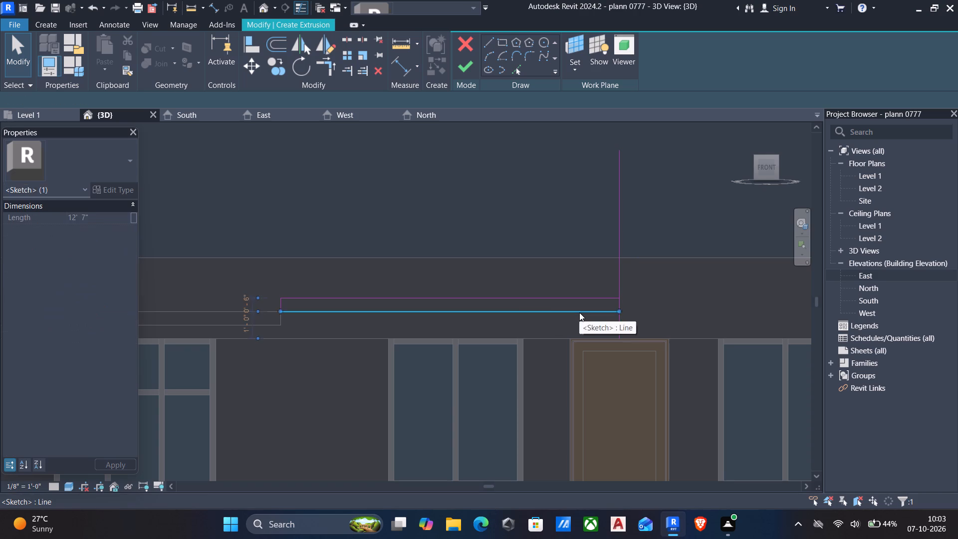
pyautogui.press('Escape')
pyautogui.click(448, 296)
pyautogui.press('Escape')
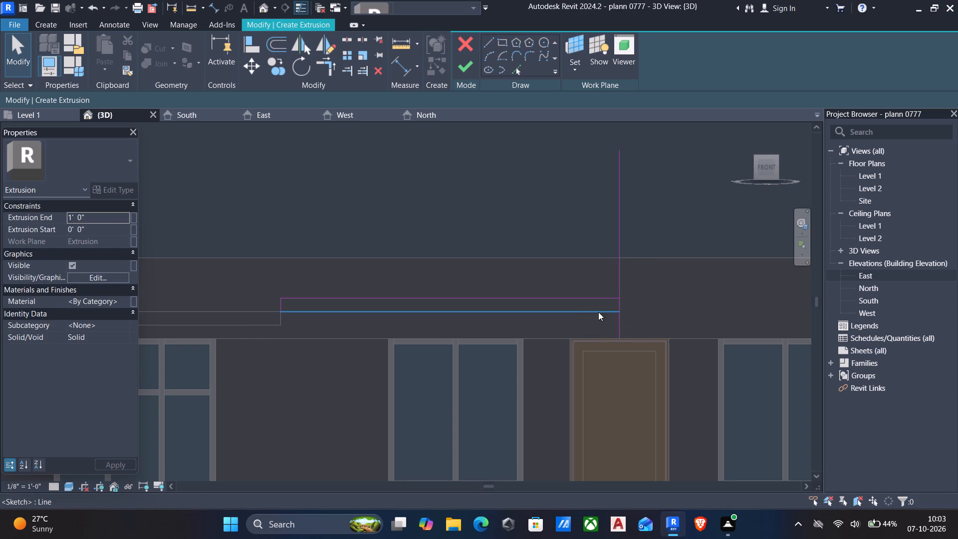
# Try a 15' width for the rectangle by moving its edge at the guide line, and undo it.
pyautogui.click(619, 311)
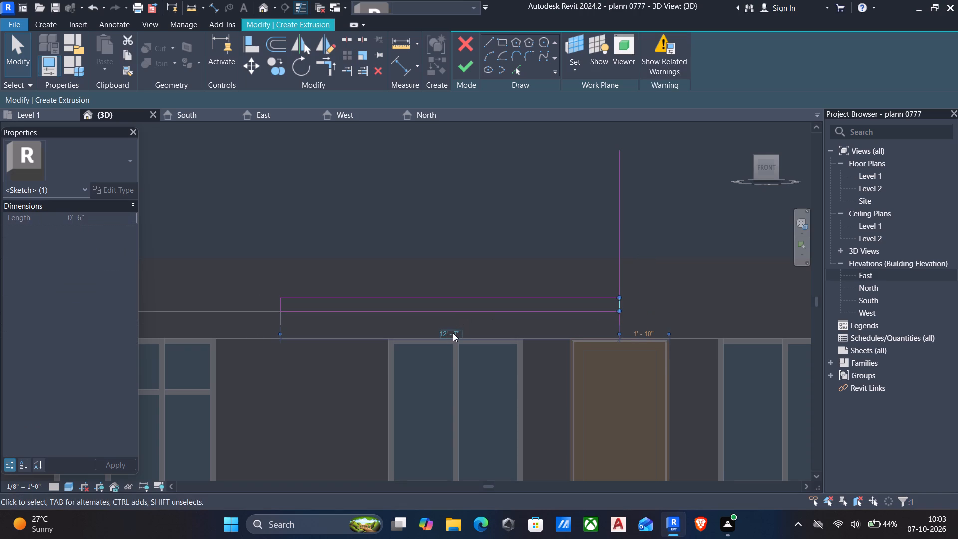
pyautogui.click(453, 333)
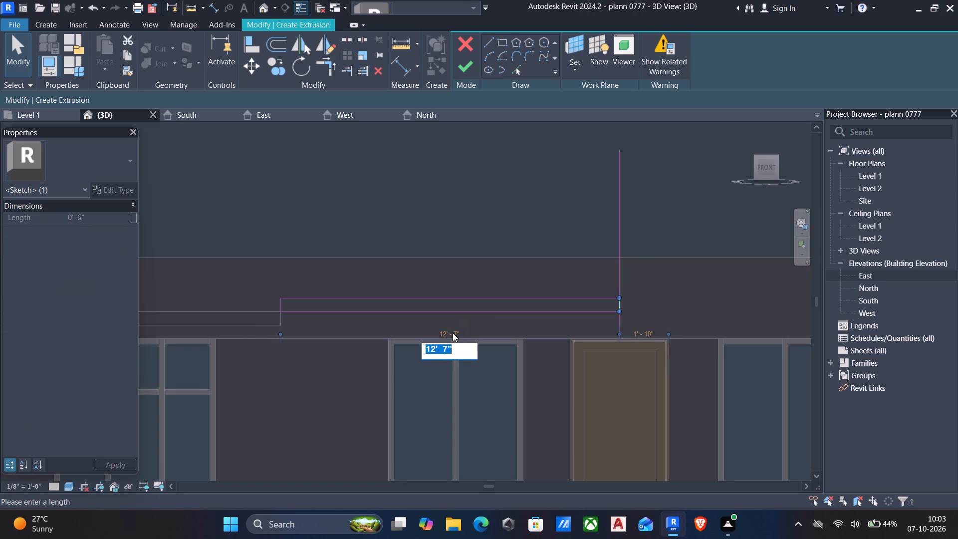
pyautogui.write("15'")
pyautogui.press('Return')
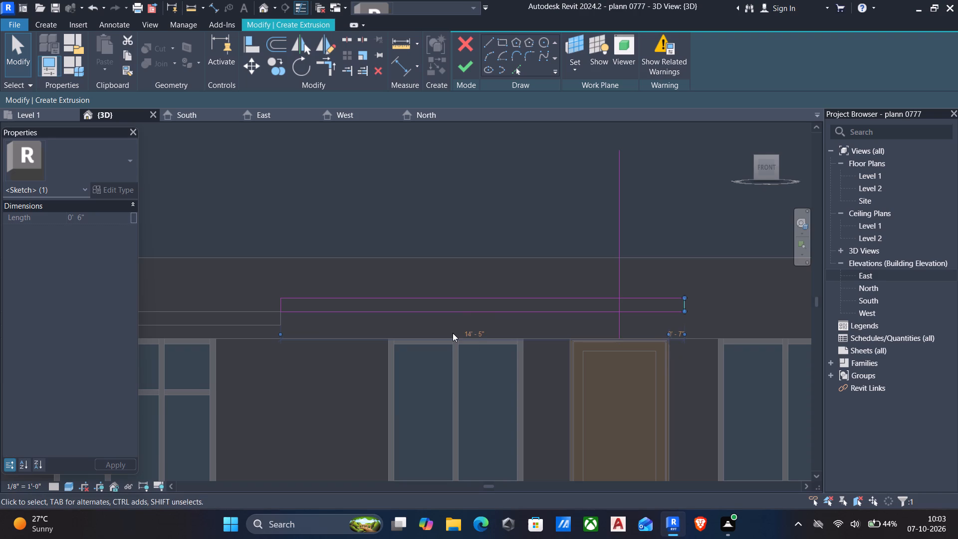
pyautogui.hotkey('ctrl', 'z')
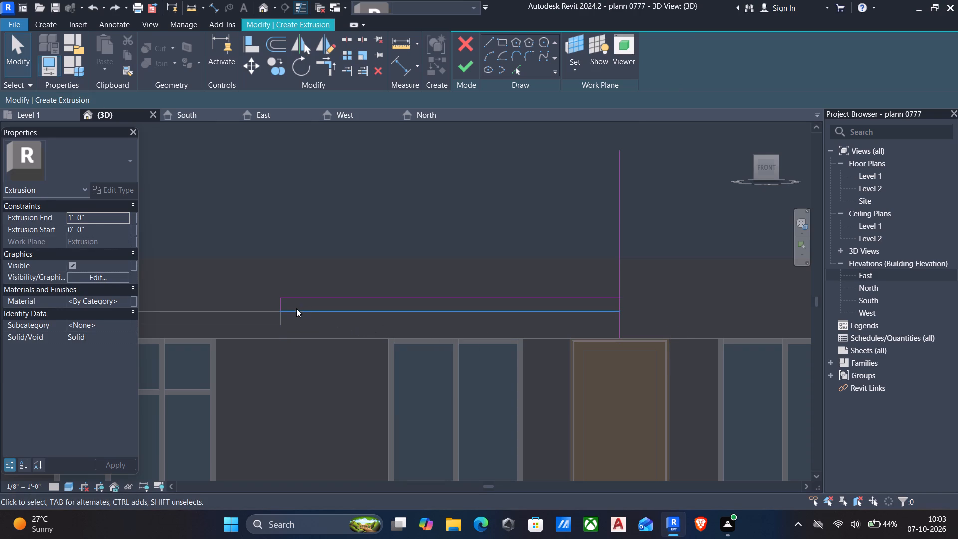
# Set the rectangle's width to 15' by moving its outer edge away from the vertical guide line.
pyautogui.click(279, 304)
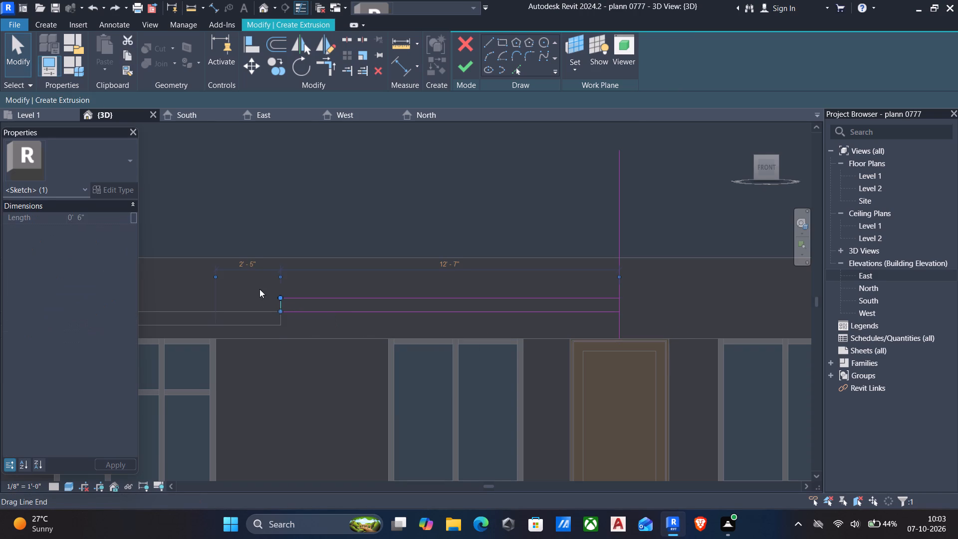
pyautogui.click(439, 264)
pyautogui.write("15'")
pyautogui.press('Return')
pyautogui.scroll(-4, 452, 315)
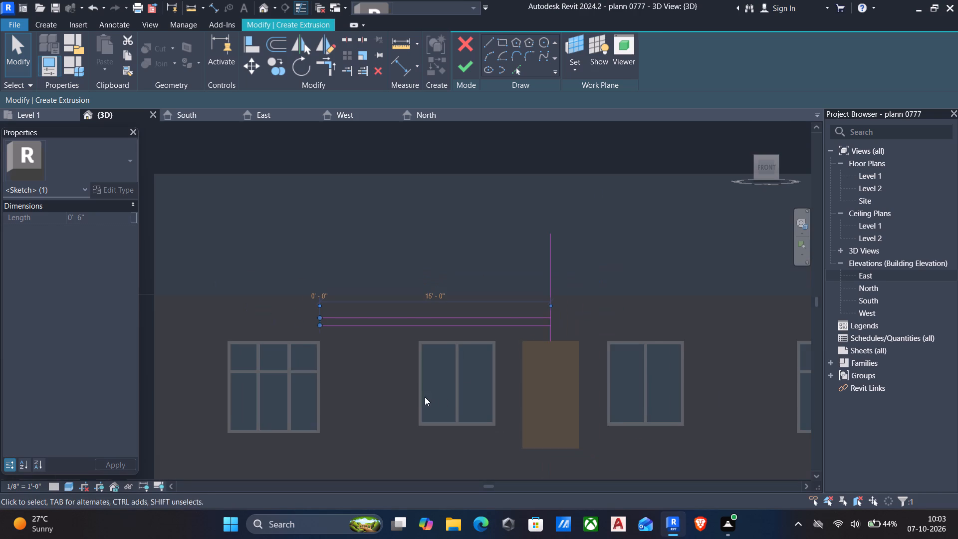
pyautogui.scroll(-1, 427, 400)
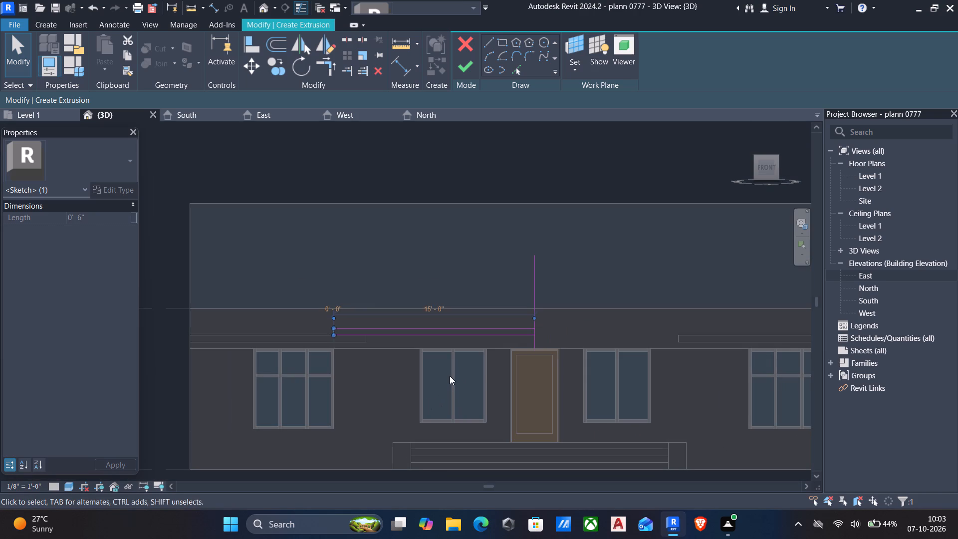
pyautogui.press('Escape')
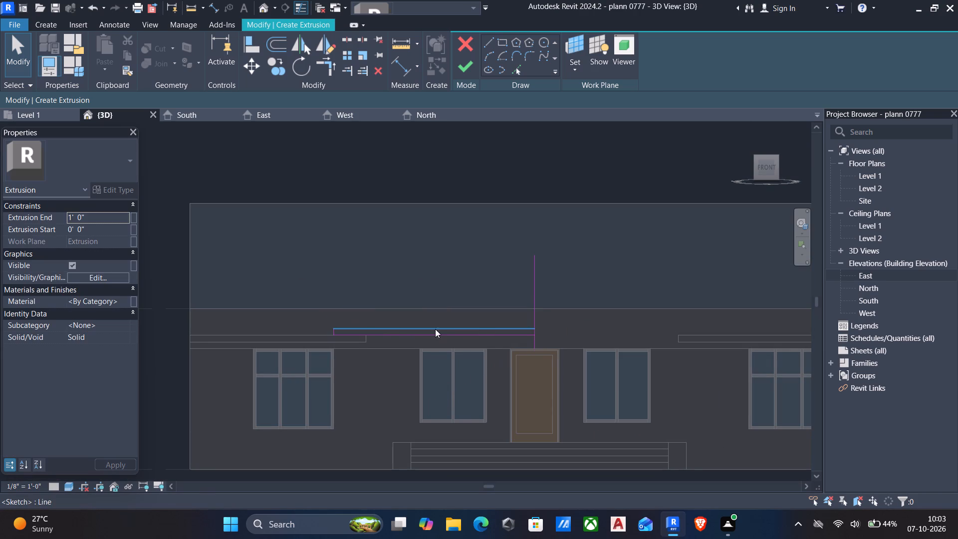
# Mirror a copy of the 15' rectangle about the vertical guide line to the other side of the door.
pyautogui.moveTo(301, 307); pyautogui.dragTo(546, 393)
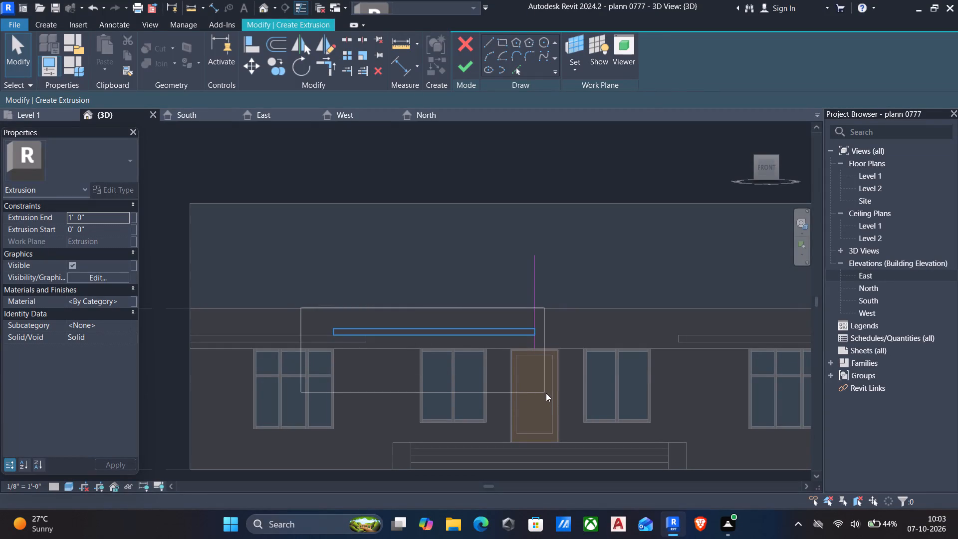
pyautogui.moveTo(546, 393); pyautogui.dragTo(547, 393)
pyautogui.write('dm')
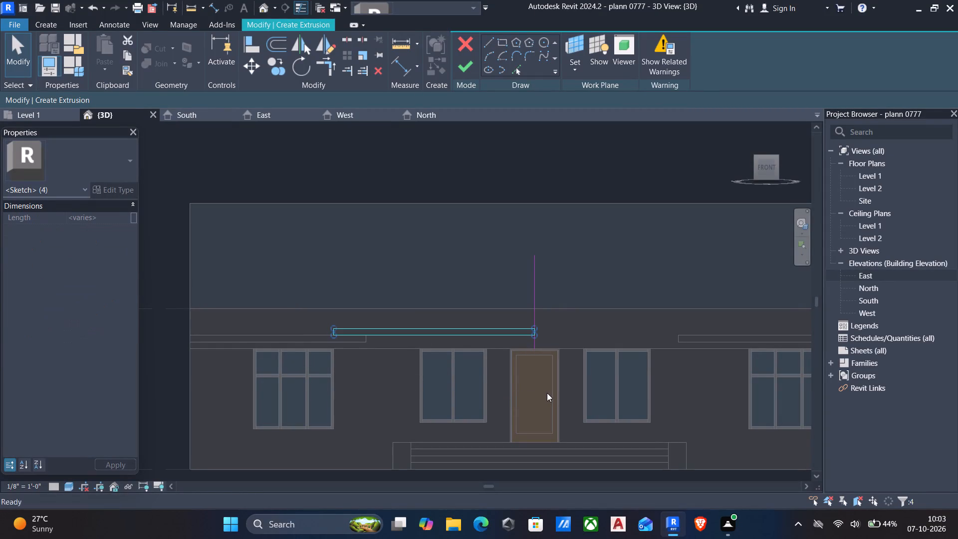
pyautogui.click(538, 257)
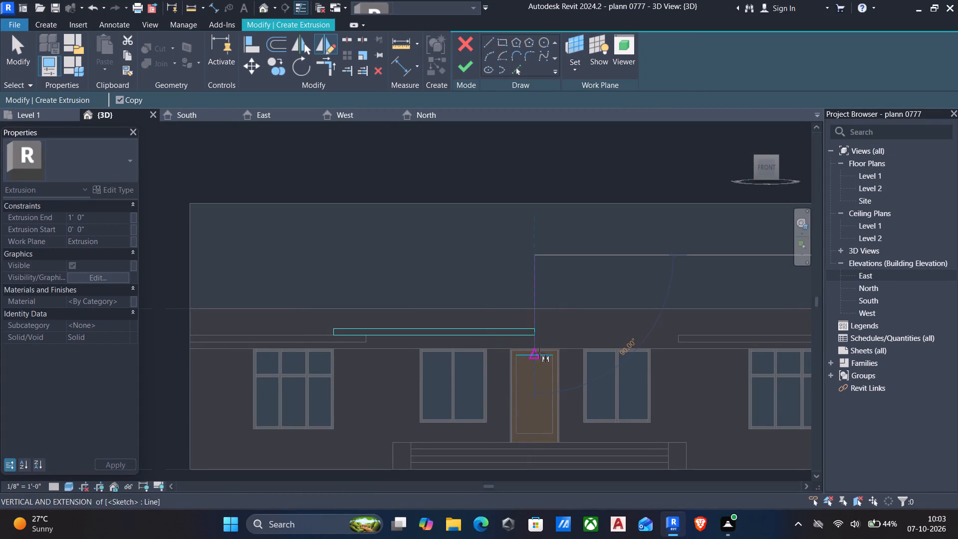
pyautogui.click(536, 349)
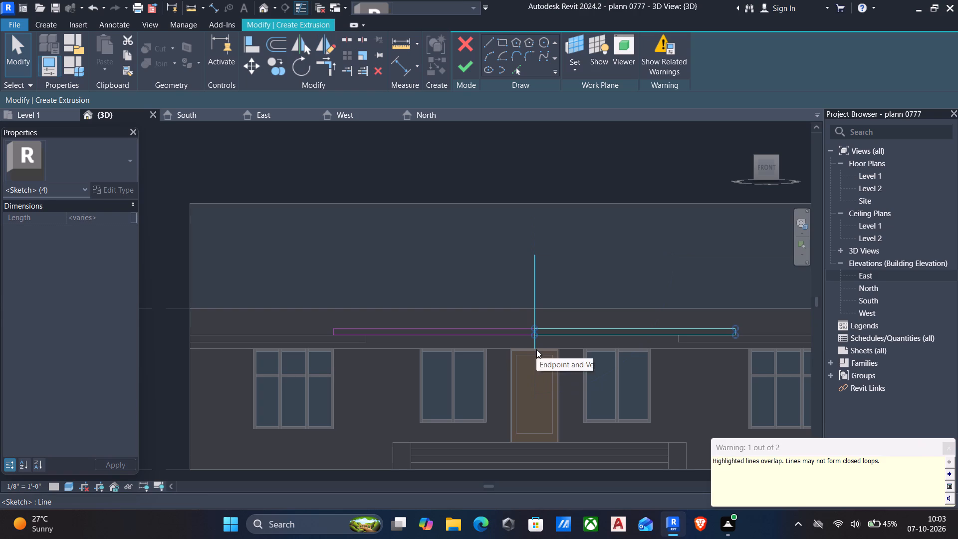
pyautogui.press('Escape')
pyautogui.press('Escape')
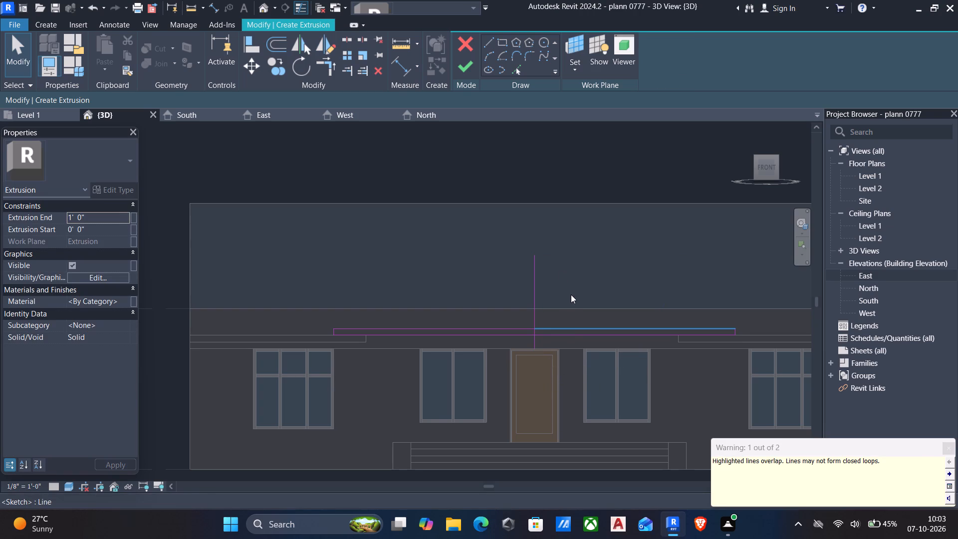
# Delete the guide line and the overlapping 6" lines where the two rectangles meet, and finish the extrusion sketch.
pyautogui.moveTo(571, 294); pyautogui.dragTo(151, 234)
pyautogui.press('Delete')
pyautogui.scroll(5, 509, 333)
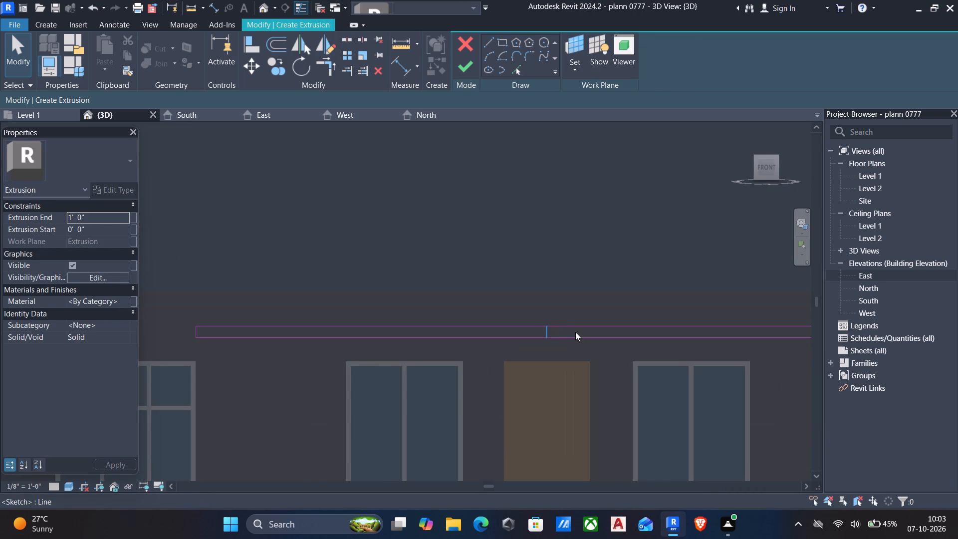
pyautogui.scroll(5, 572, 332)
pyautogui.moveTo(561, 340); pyautogui.dragTo(490, 323)
pyautogui.press('F12')
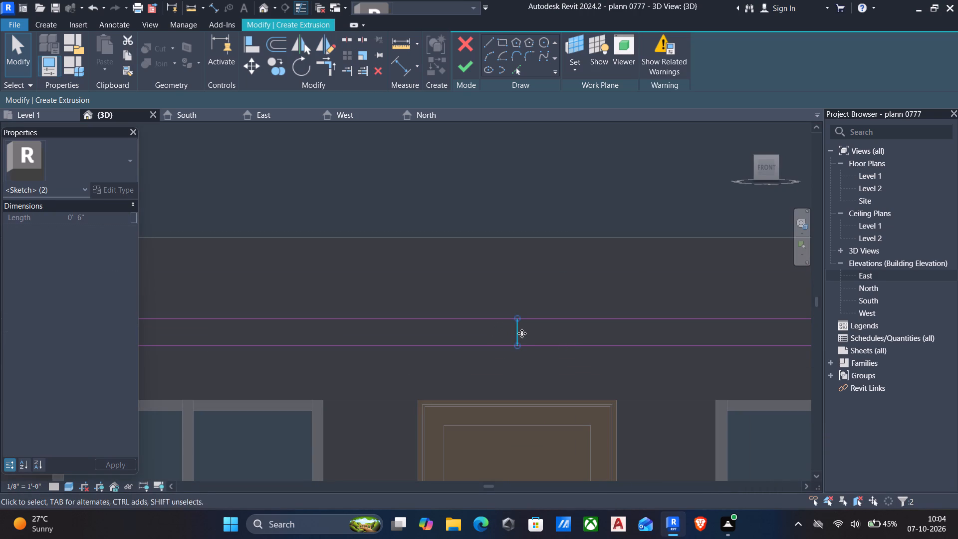
pyautogui.press('Delete')
pyautogui.scroll(-2, 511, 314)
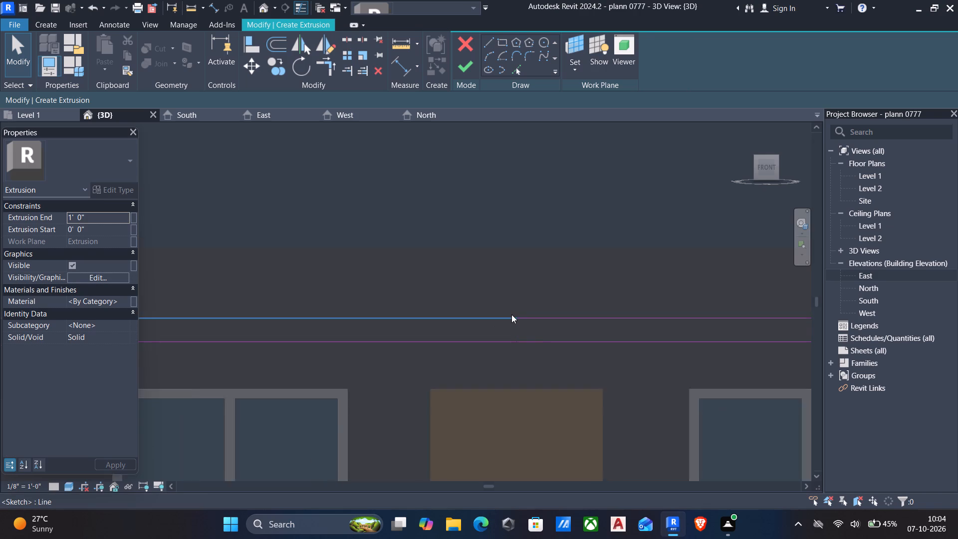
pyautogui.scroll(-10, 511, 314)
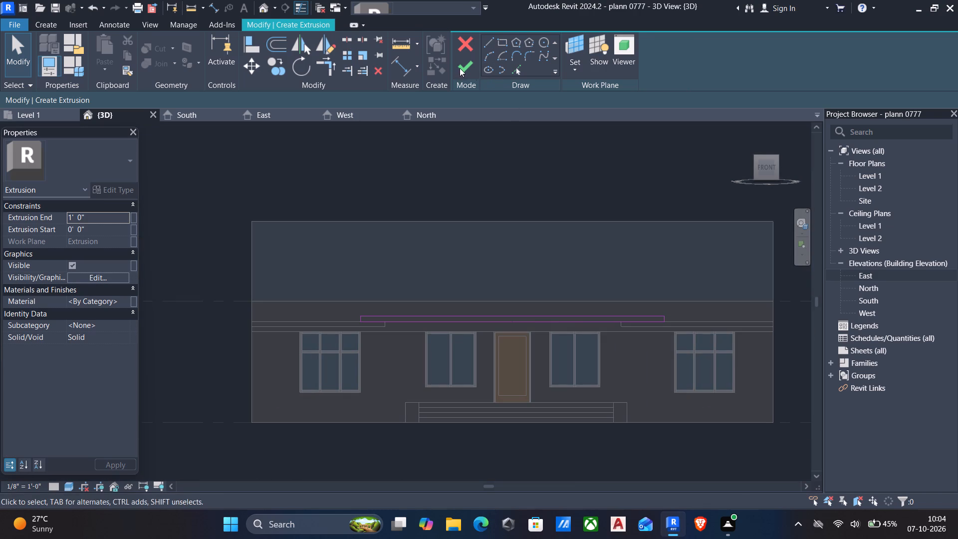
pyautogui.click(458, 66)
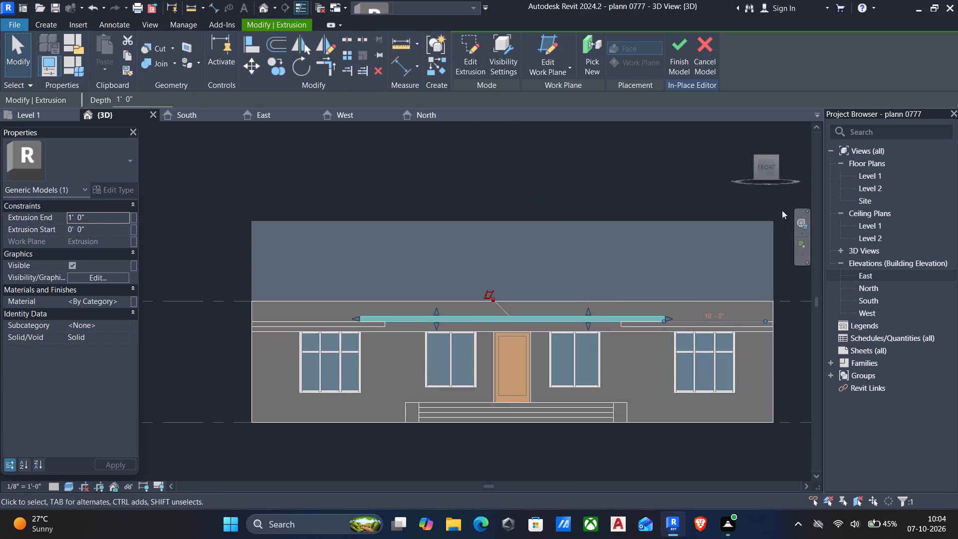
# Stretch the canopy extrusion's front face outward over the porch to a depth of about 7'-11" and finish the in-place model.
pyautogui.scroll(-2, 477, 212)
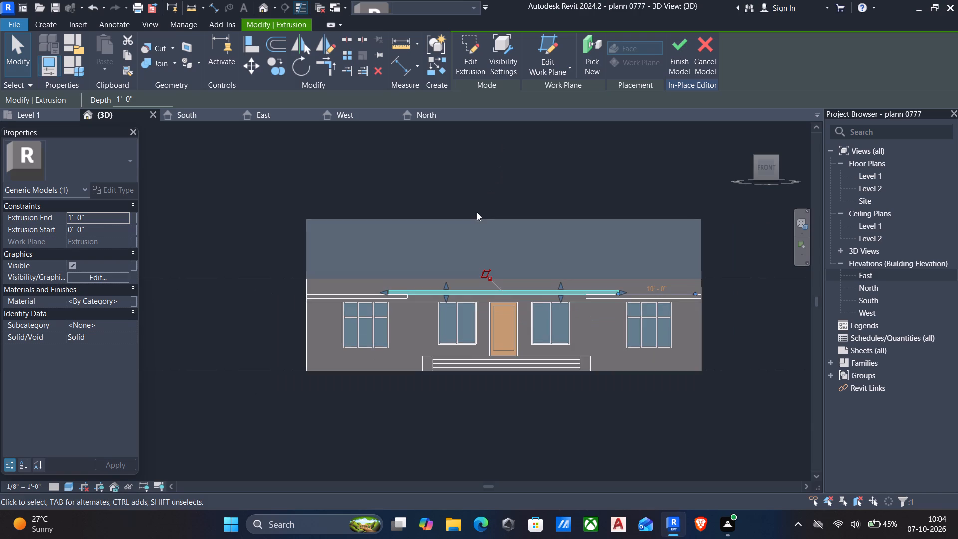
pyautogui.keyDown('shift'); pyautogui.moveTo(477, 212); pyautogui.dragTo(612, 332, button='middle'); pyautogui.keyUp('shift')
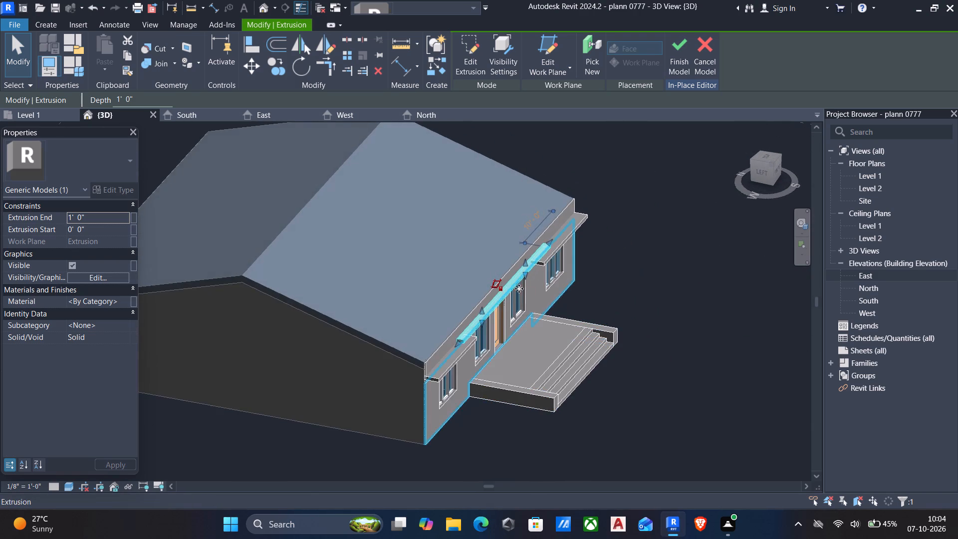
pyautogui.scroll(5, 519, 288)
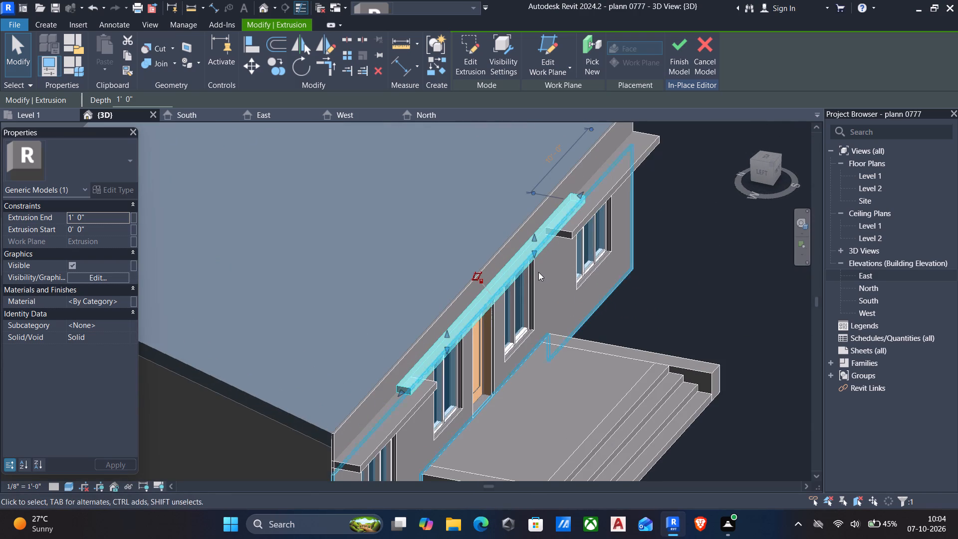
pyautogui.press('Escape')
pyautogui.click(490, 300)
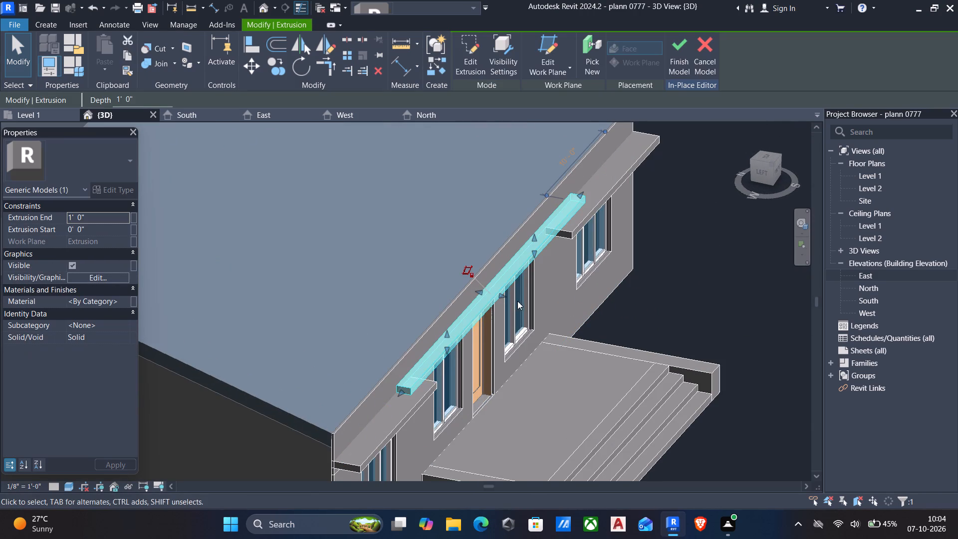
pyautogui.moveTo(498, 297); pyautogui.dragTo(575, 314)
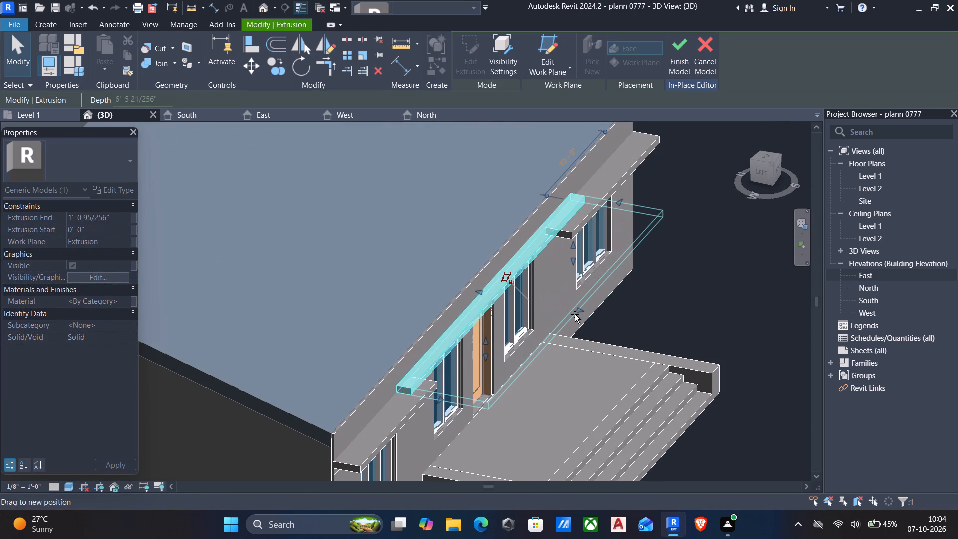
pyautogui.moveTo(575, 314); pyautogui.dragTo(585, 316)
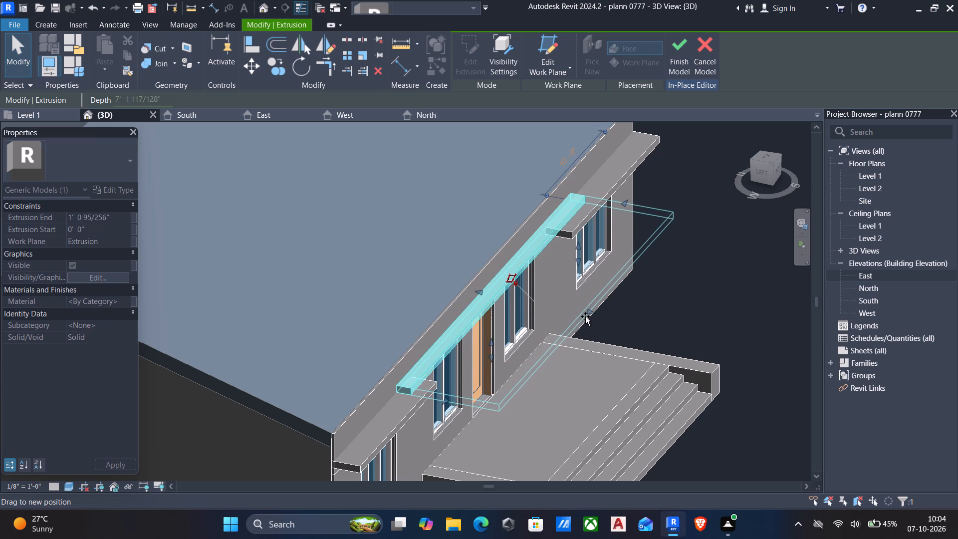
pyautogui.moveTo(585, 316); pyautogui.dragTo(596, 321)
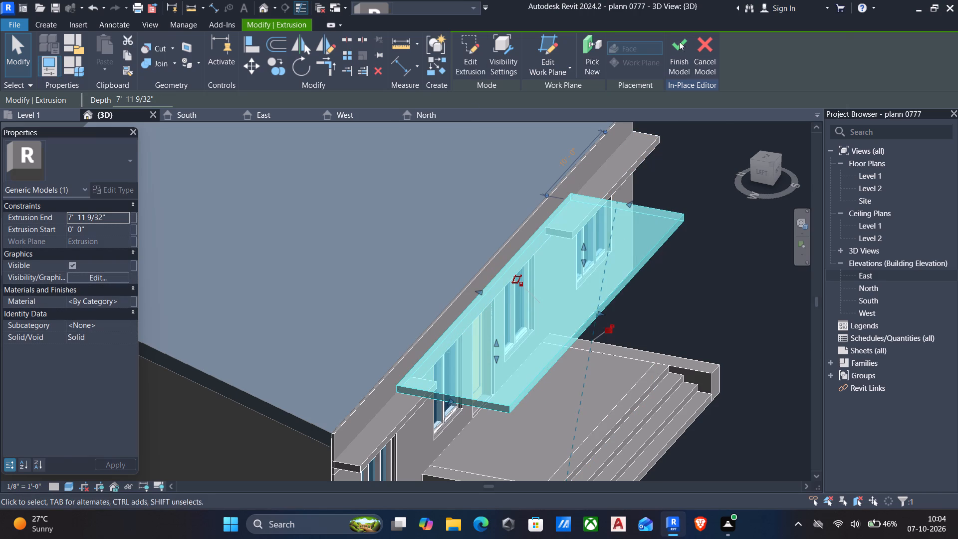
pyautogui.click(672, 45)
# Examine the raised canopy and its projection over the porch steps from several sides of the house.
pyautogui.scroll(-6, 674, 106)
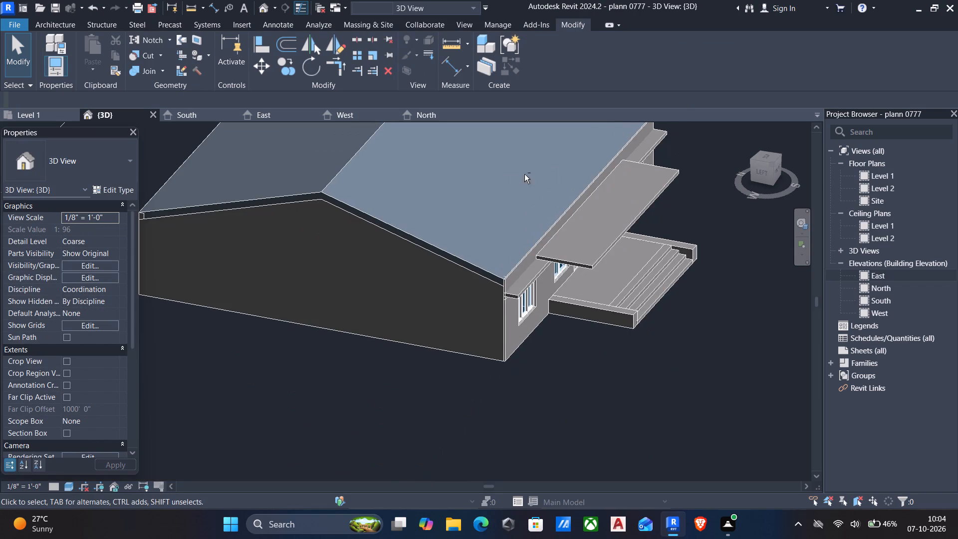
pyautogui.scroll(1, 605, 255)
pyautogui.keyDown('shift'); pyautogui.scroll(-6, 492, 280); pyautogui.keyUp('shift')
pyautogui.keyDown('shift'); pyautogui.moveTo(446, 289); pyautogui.dragTo(408, 257, button='middle'); pyautogui.keyUp('shift')
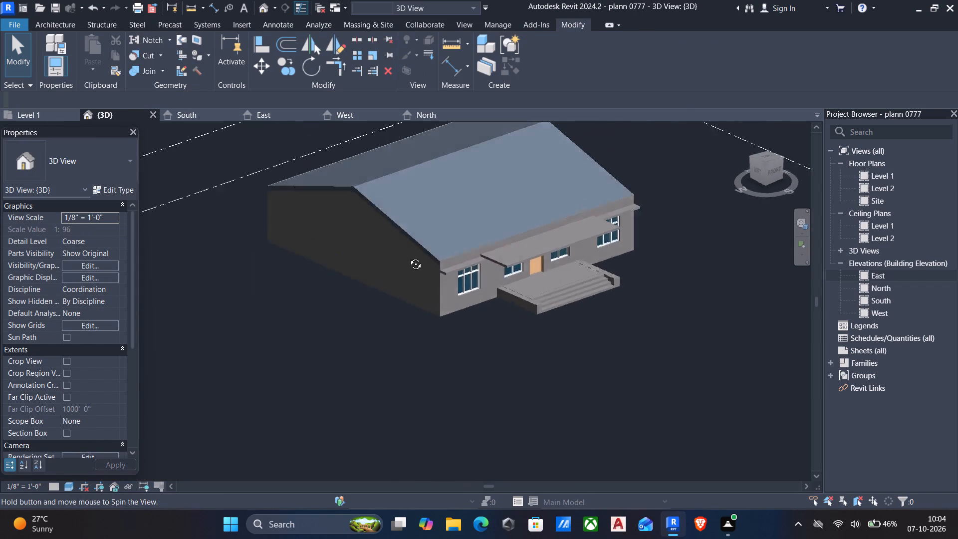
pyautogui.keyDown('shift'); pyautogui.moveTo(408, 257); pyautogui.dragTo(378, 252, button='middle'); pyautogui.keyUp('shift')
pyautogui.keyDown('shift'); pyautogui.scroll(-1, 644, 282); pyautogui.keyUp('shift')
pyautogui.keyDown('shift'); pyautogui.moveTo(642, 282); pyautogui.dragTo(311, 340, button='middle'); pyautogui.keyUp('shift')
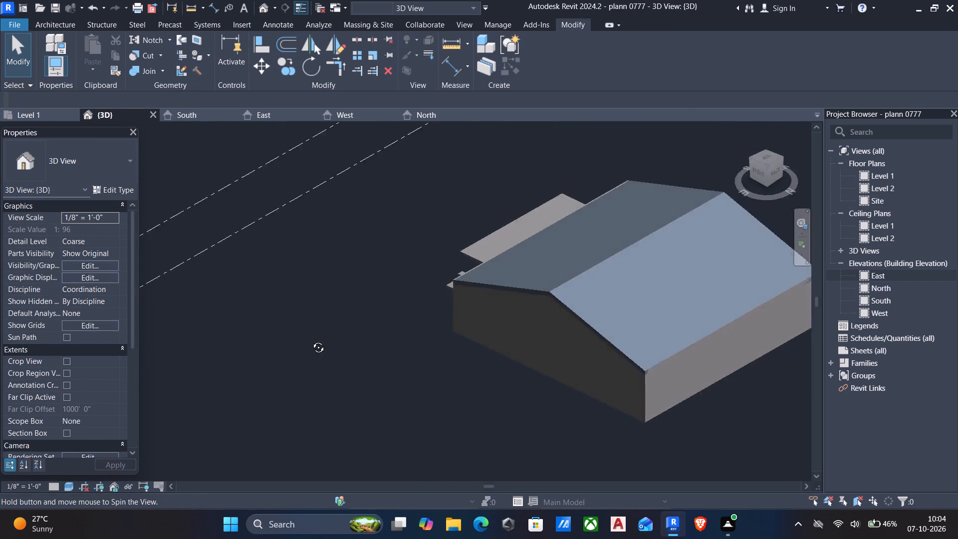
pyautogui.keyDown('shift'); pyautogui.moveTo(311, 340); pyautogui.dragTo(433, 309, button='middle'); pyautogui.keyUp('shift')
pyautogui.scroll(4, 433, 307)
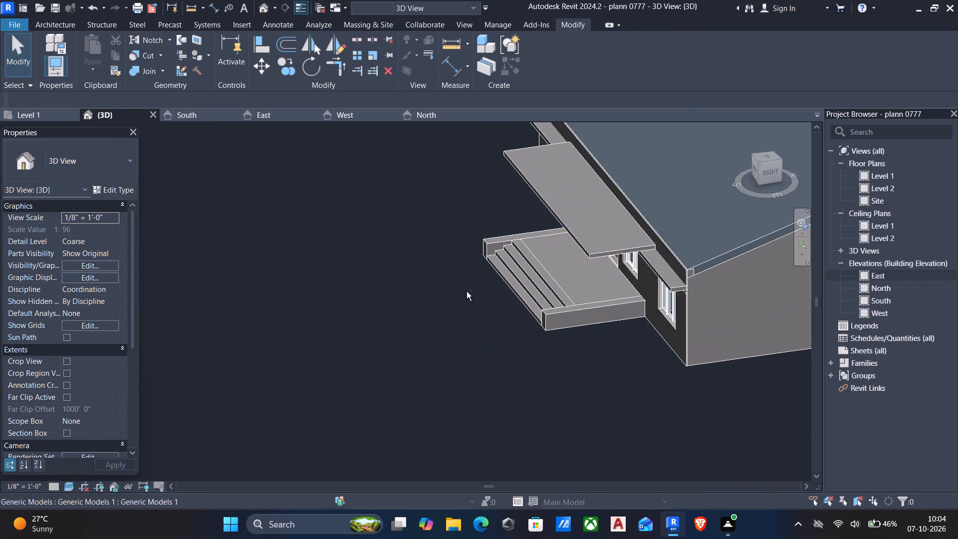
pyautogui.scroll(-1, 437, 296)
pyautogui.keyDown('shift'); pyautogui.moveTo(448, 293); pyautogui.dragTo(399, 234, button='middle'); pyautogui.keyUp('shift')
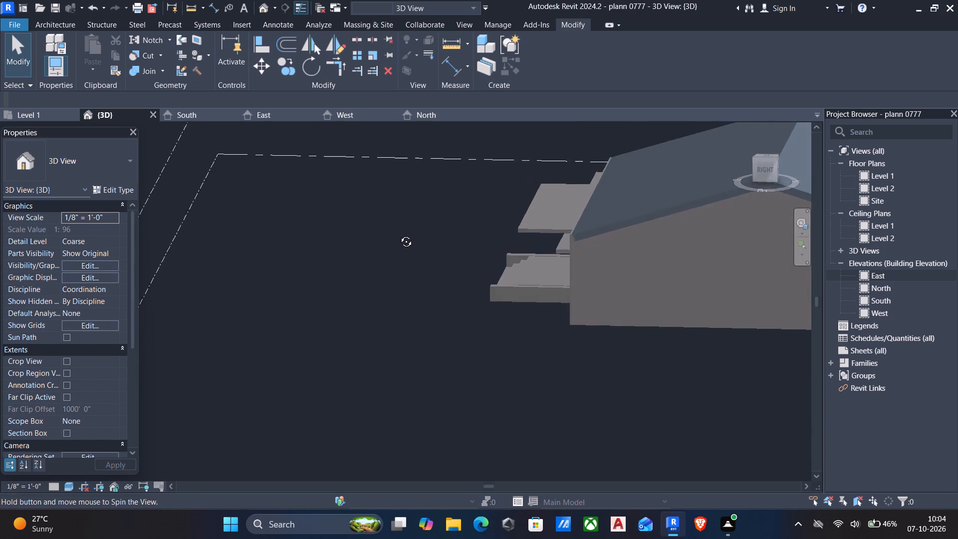
pyautogui.keyDown('shift'); pyautogui.moveTo(399, 234); pyautogui.dragTo(391, 253, button='middle'); pyautogui.keyUp('shift')
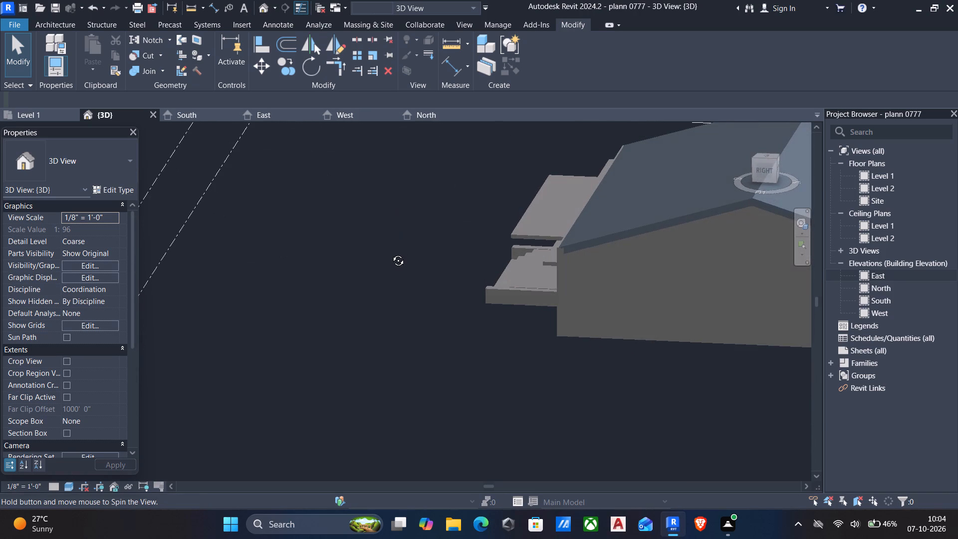
pyautogui.keyDown('shift'); pyautogui.moveTo(391, 253); pyautogui.dragTo(429, 318, button='middle'); pyautogui.keyUp('shift')
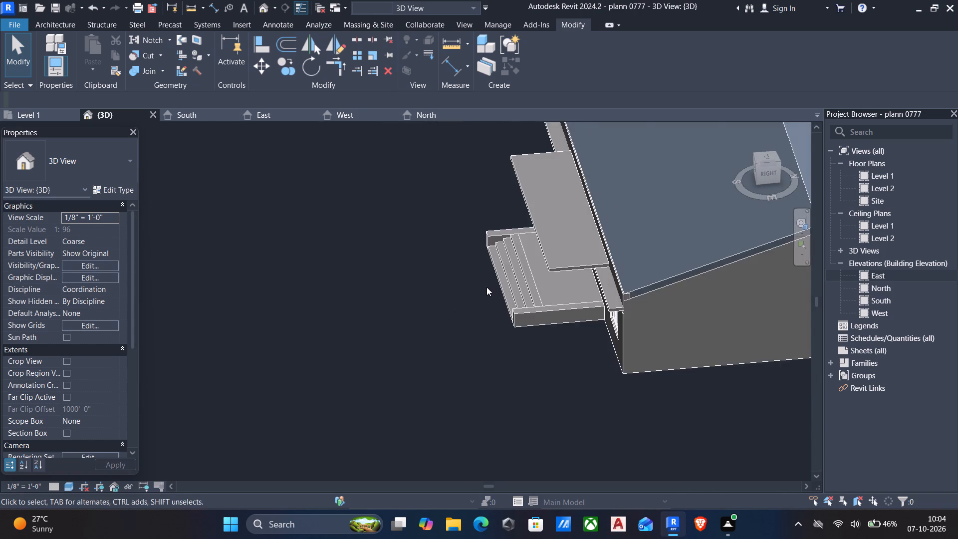
# Align the canopy's front face with the riser face between the lowest and second porch steps.
pyautogui.scroll(4, 486, 287)
pyautogui.write('al')
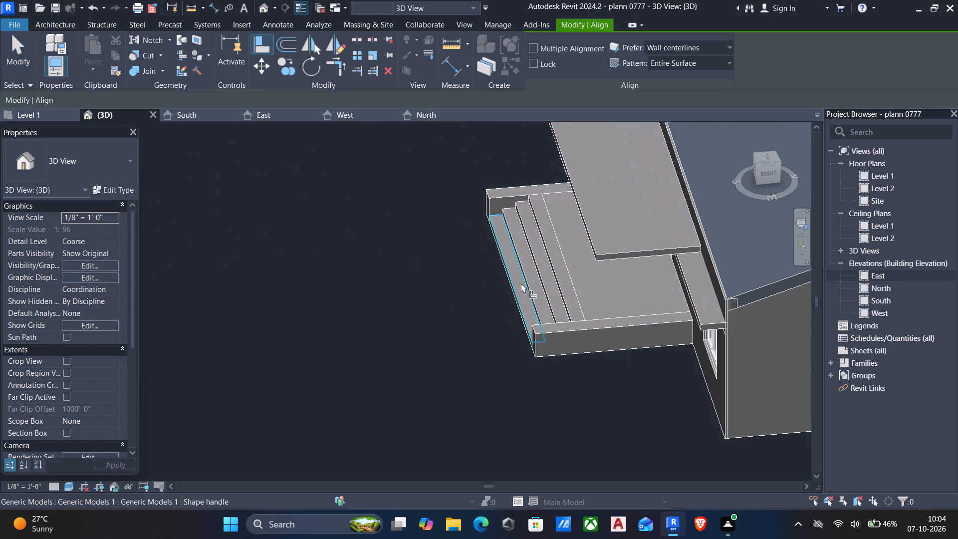
pyautogui.scroll(4, 553, 300)
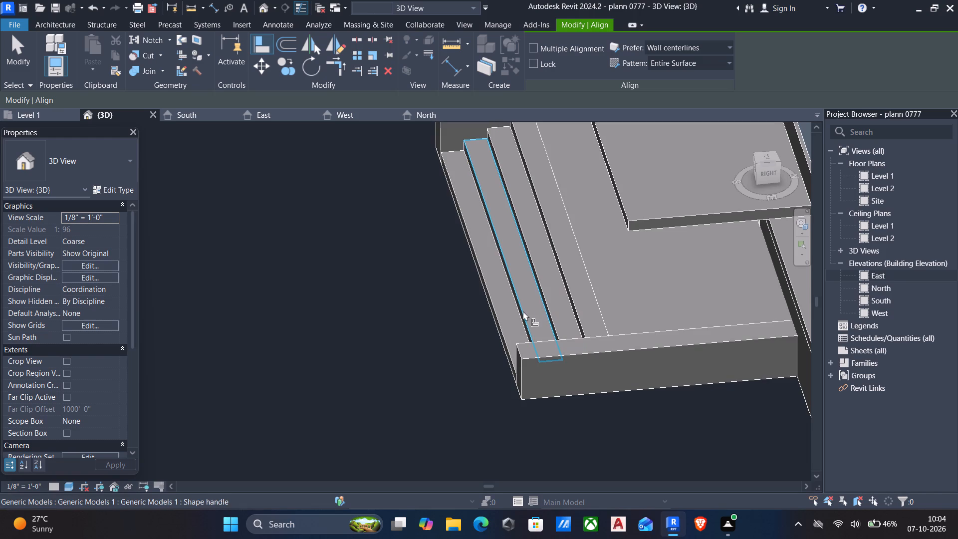
pyautogui.click(519, 313)
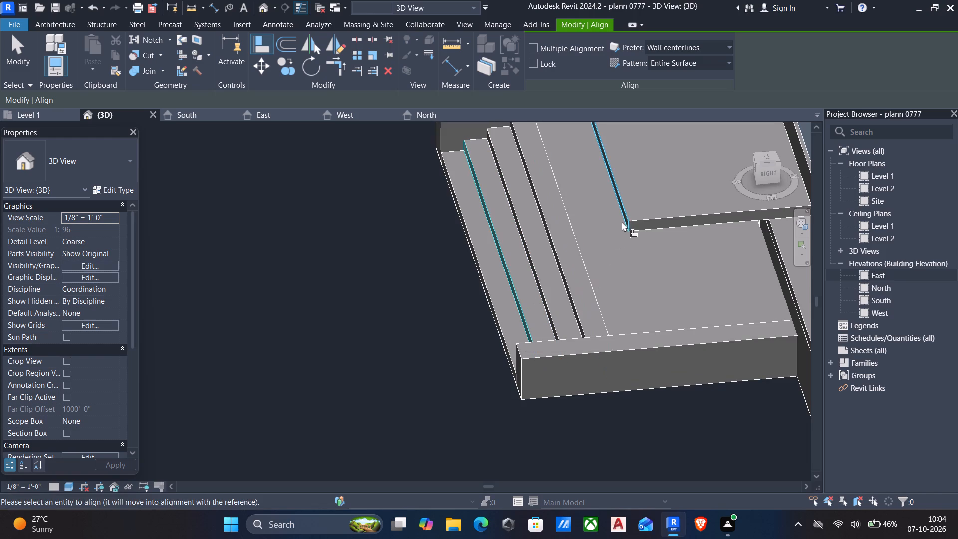
pyautogui.click(624, 215)
pyautogui.scroll(-3, 629, 244)
pyautogui.press('Escape')
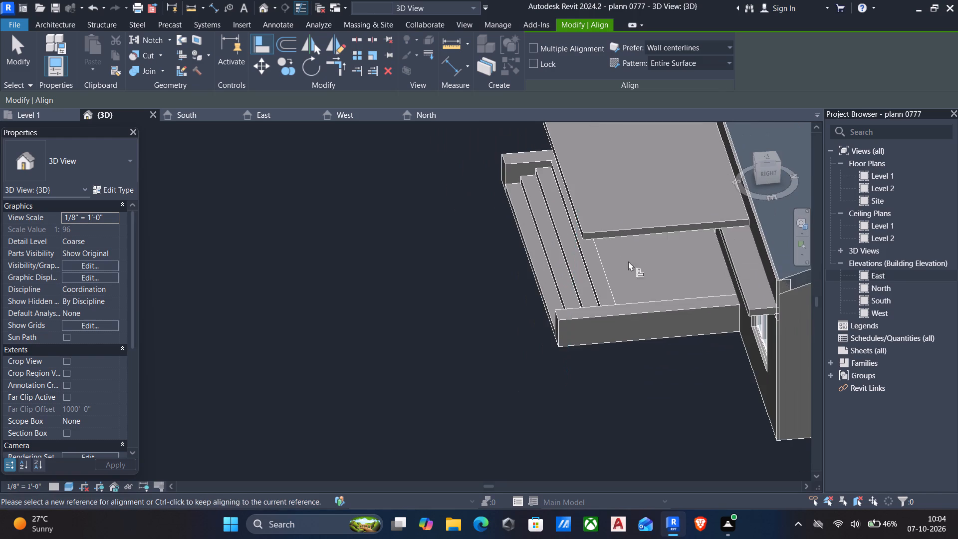
pyautogui.scroll(-3, 634, 275)
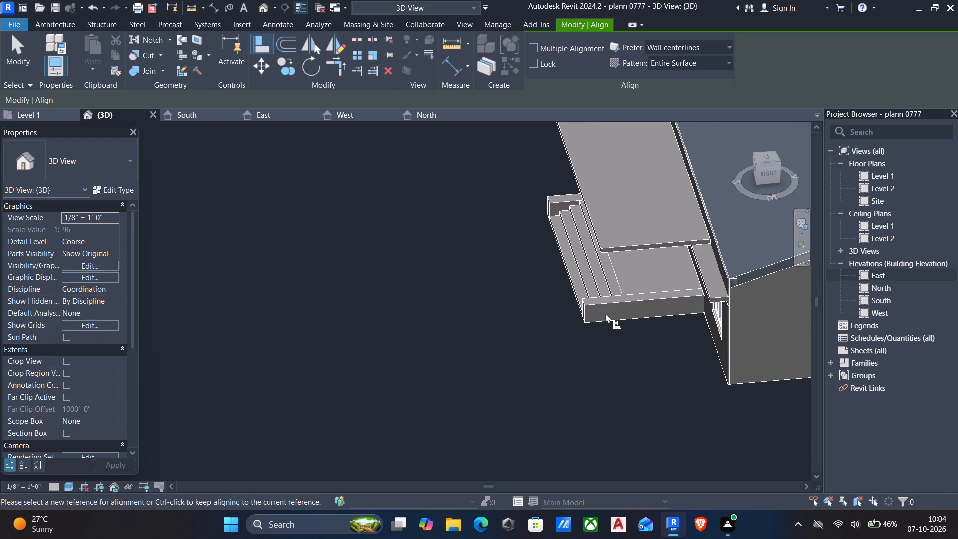
pyautogui.press('Escape')
# Edit the generic model in place and start an extrusion with the top of the porch side wall as work plane.
pyautogui.keyDown('shift'); pyautogui.moveTo(629, 325); pyautogui.dragTo(630, 320, button='middle'); pyautogui.keyUp('shift')
pyautogui.keyDown('shift'); pyautogui.moveTo(632, 351); pyautogui.dragTo(646, 340, button='middle'); pyautogui.keyUp('shift')
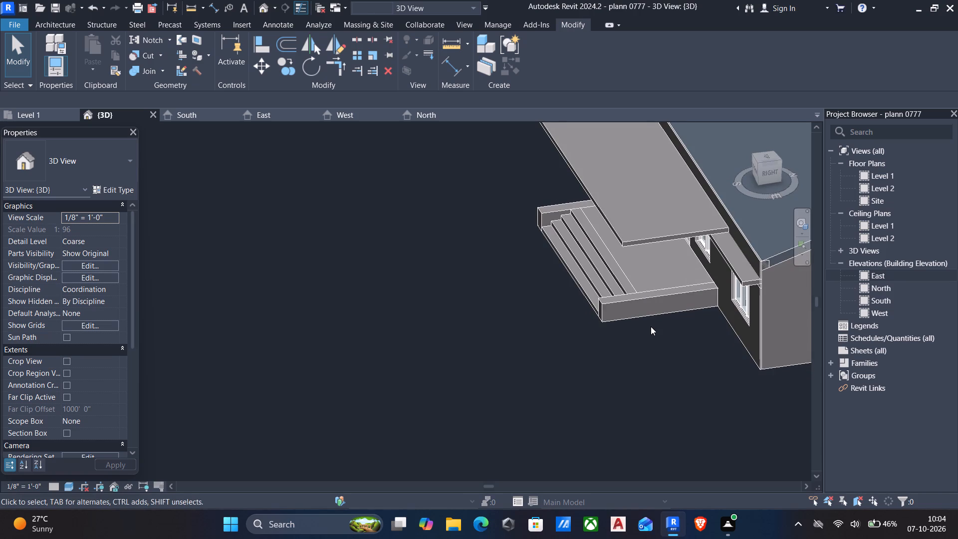
pyautogui.click(643, 241)
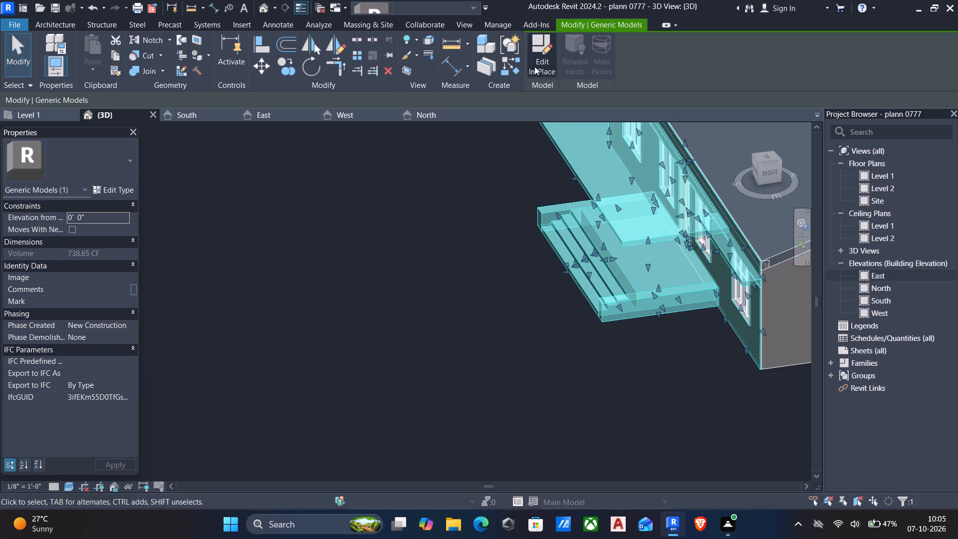
pyautogui.click(534, 66)
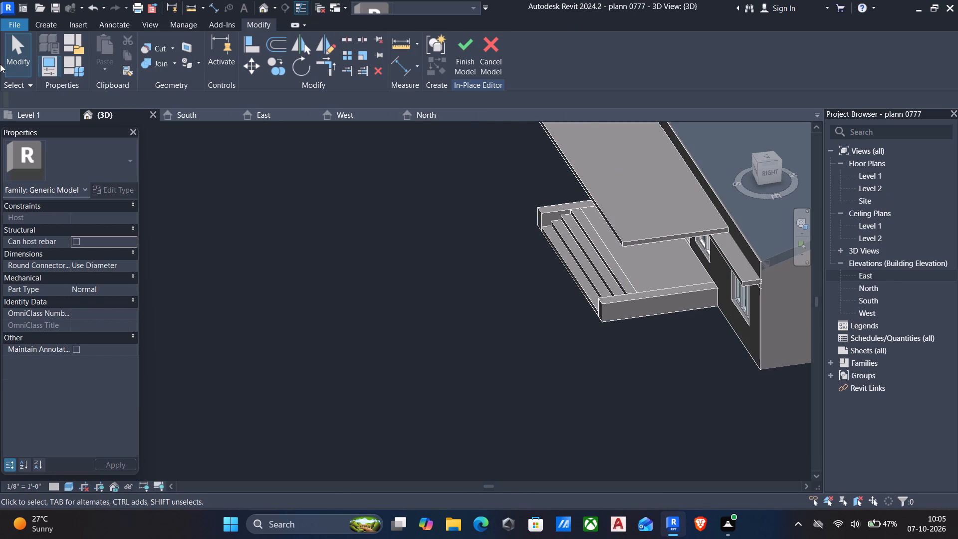
pyautogui.click(37, 25)
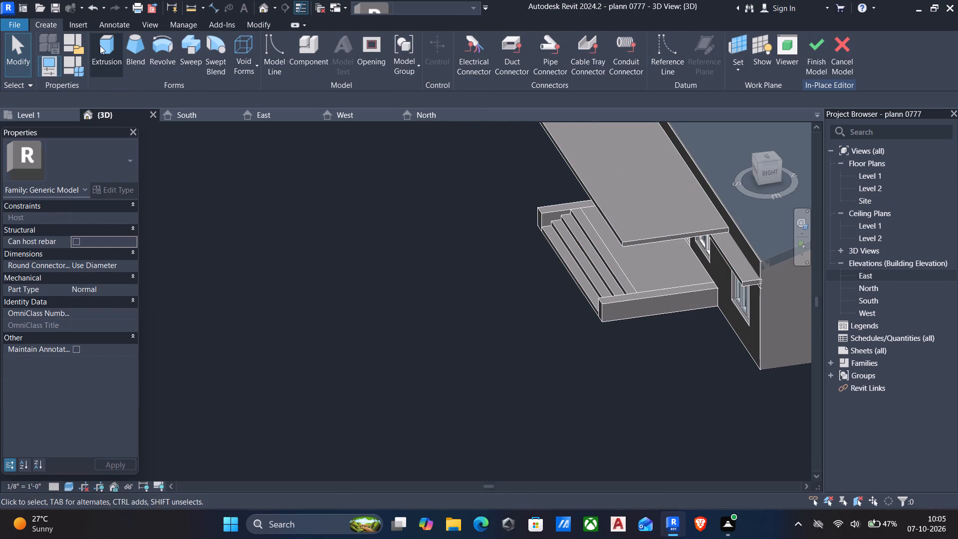
pyautogui.click(100, 45)
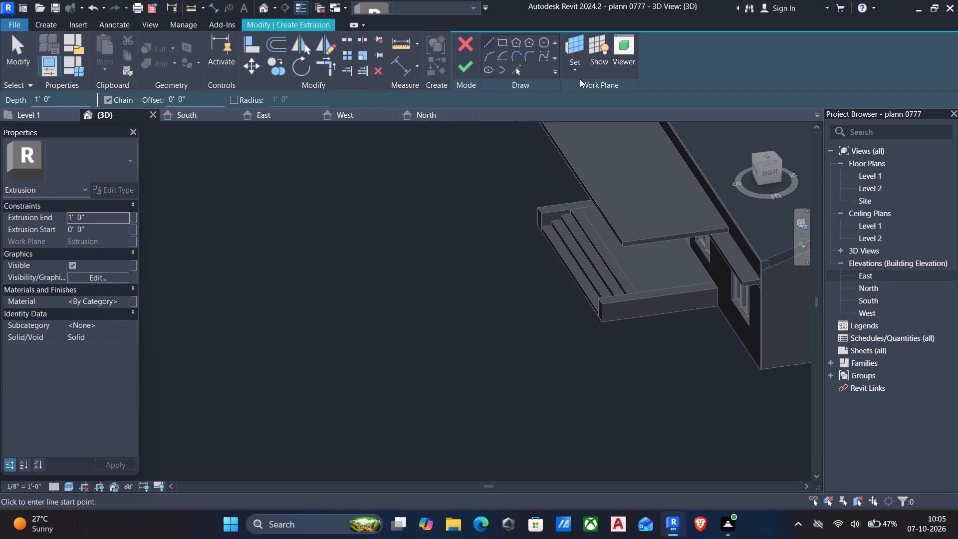
pyautogui.click(577, 70)
pyautogui.click(608, 116)
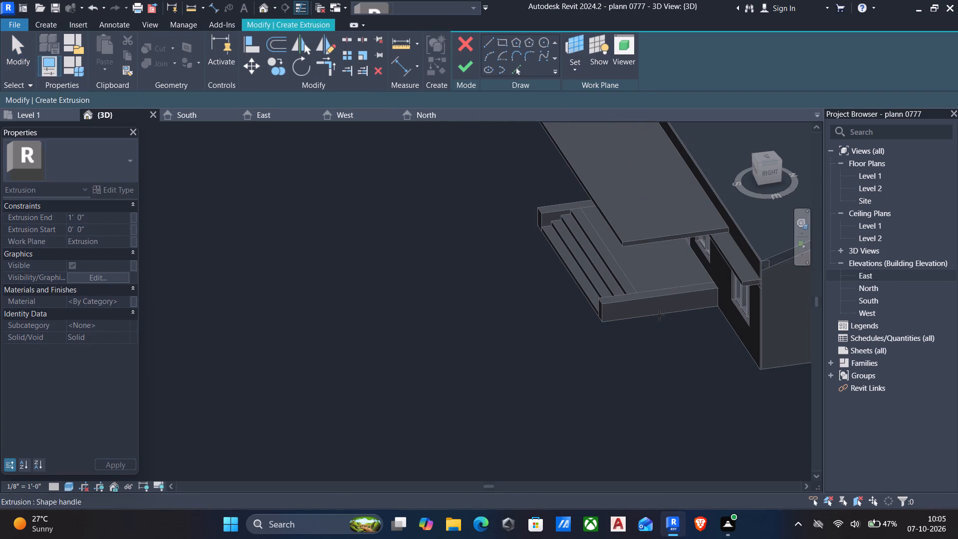
pyautogui.click(647, 297)
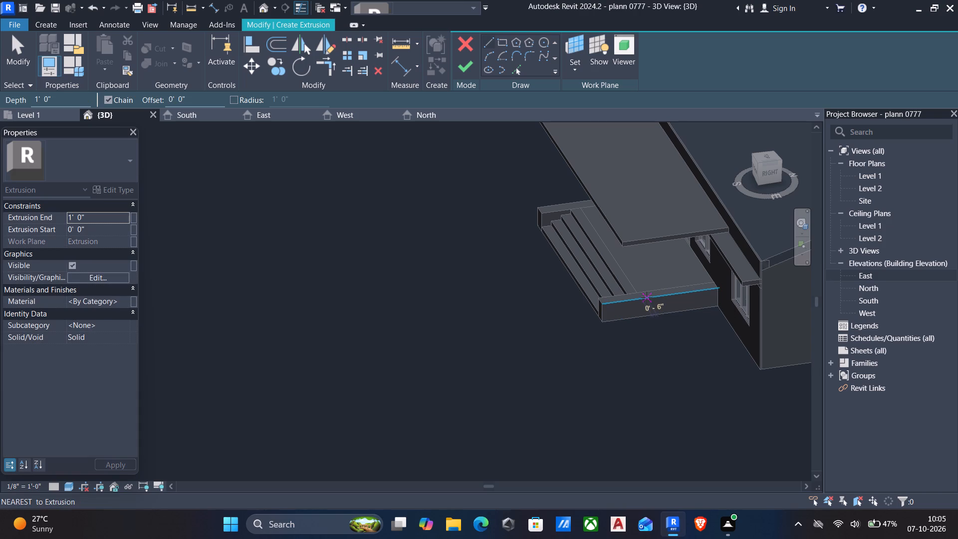
# Sketch a 1'-4" by 1' rectangle across the near side wall's top, starting at the top step's edge.
pyautogui.scroll(5, 615, 288)
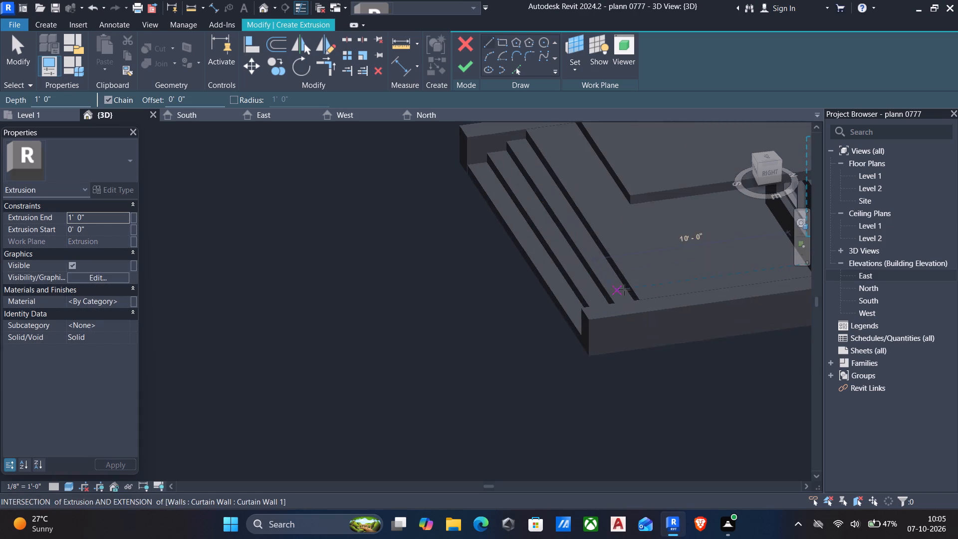
pyautogui.scroll(10, 637, 292)
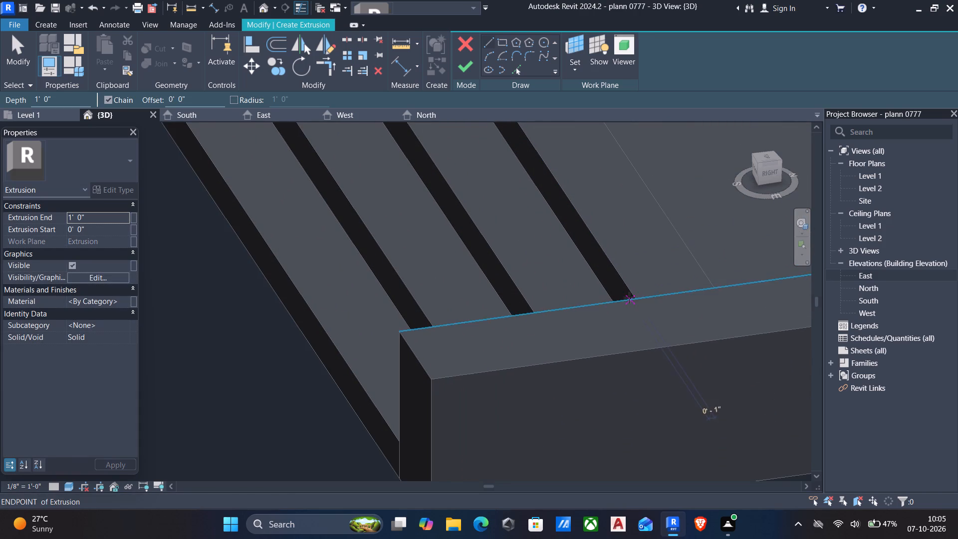
pyautogui.click(636, 300)
pyautogui.press('Escape')
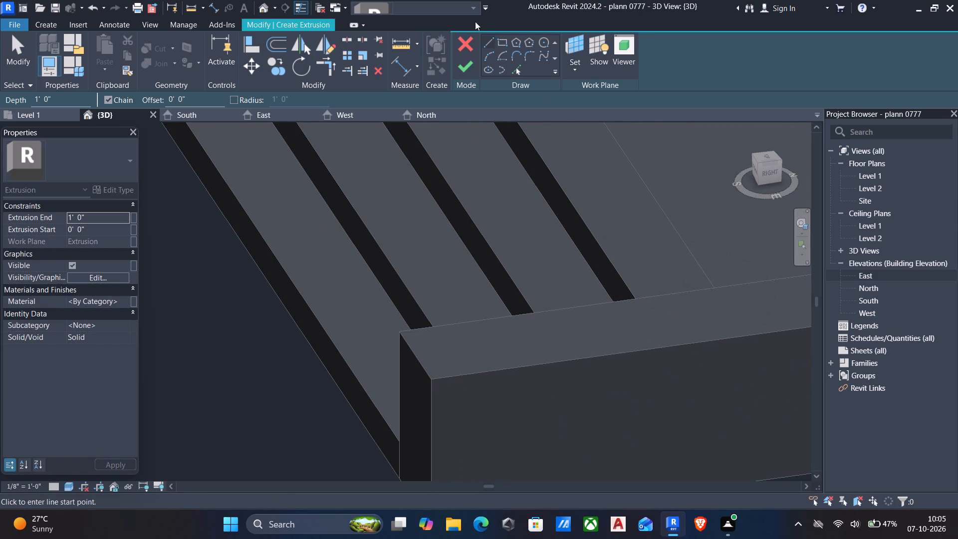
pyautogui.click(498, 42)
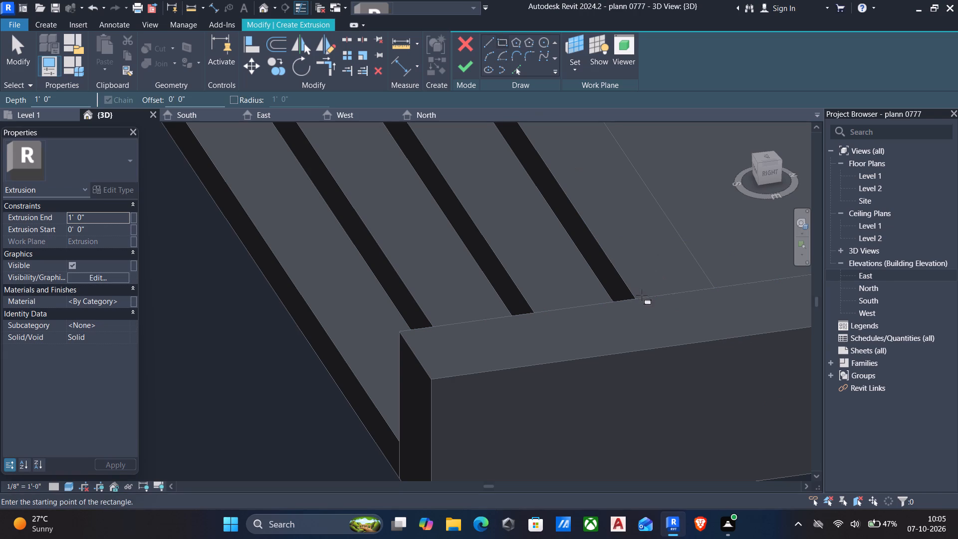
pyautogui.click(634, 300)
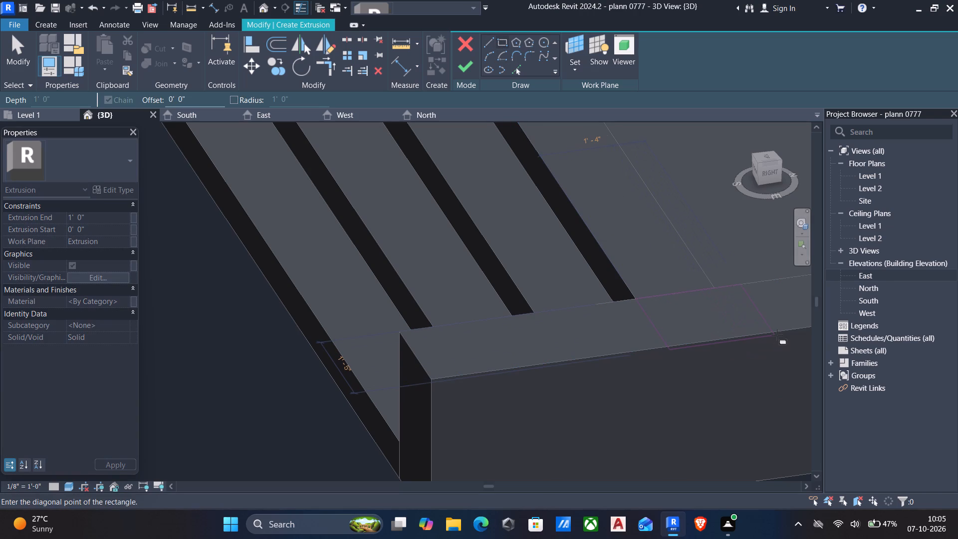
pyautogui.click(750, 334)
pyautogui.press('Escape')
pyautogui.press('Escape')
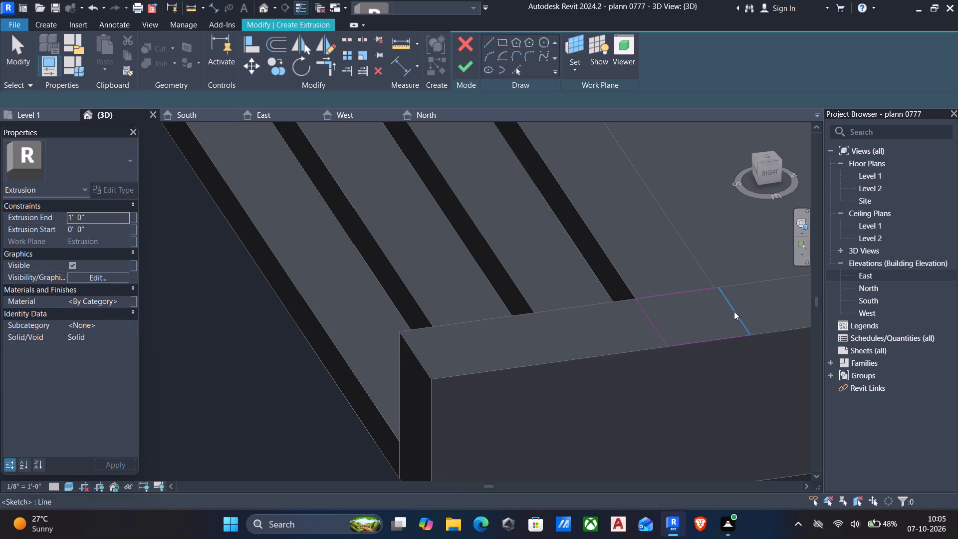
pyautogui.click(734, 311)
pyautogui.click(727, 337)
pyautogui.write("1'")
pyautogui.press('Return')
# Sketch a matching rectangle, about 1' by 1'-4", across the opposite side wall's top beside the top step.
pyautogui.scroll(-7, 659, 340)
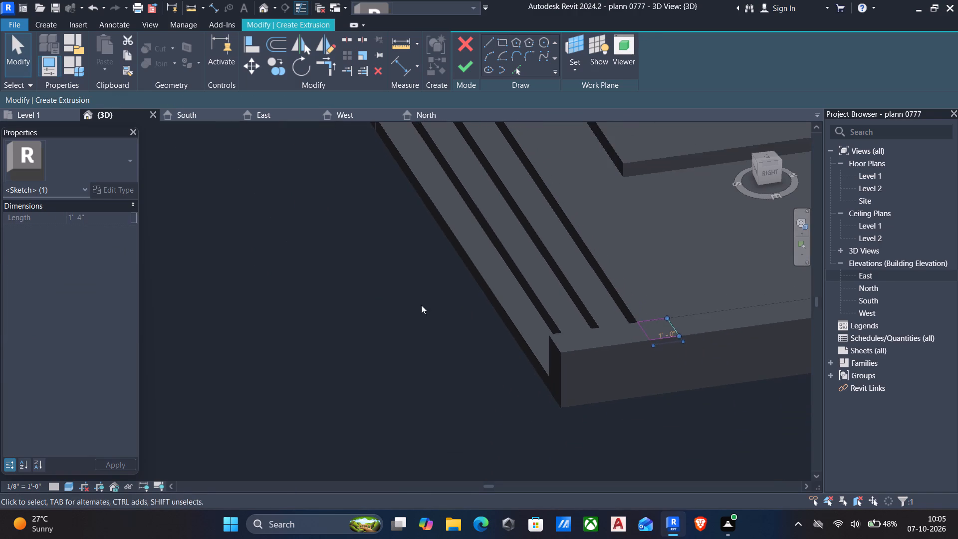
pyautogui.scroll(-2, 358, 291)
pyautogui.moveTo(351, 306); pyautogui.dragTo(425, 381, button='middle')
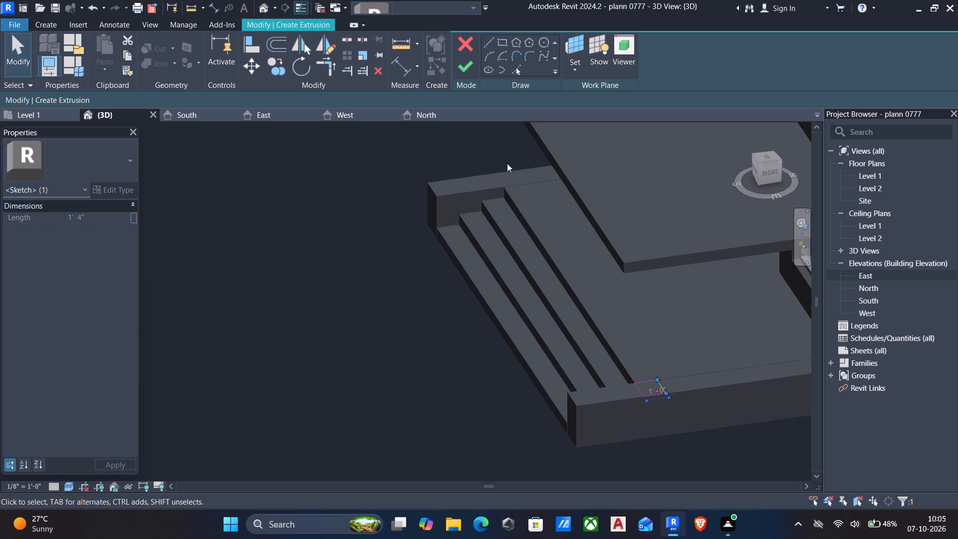
pyautogui.click(502, 44)
pyautogui.scroll(5, 535, 143)
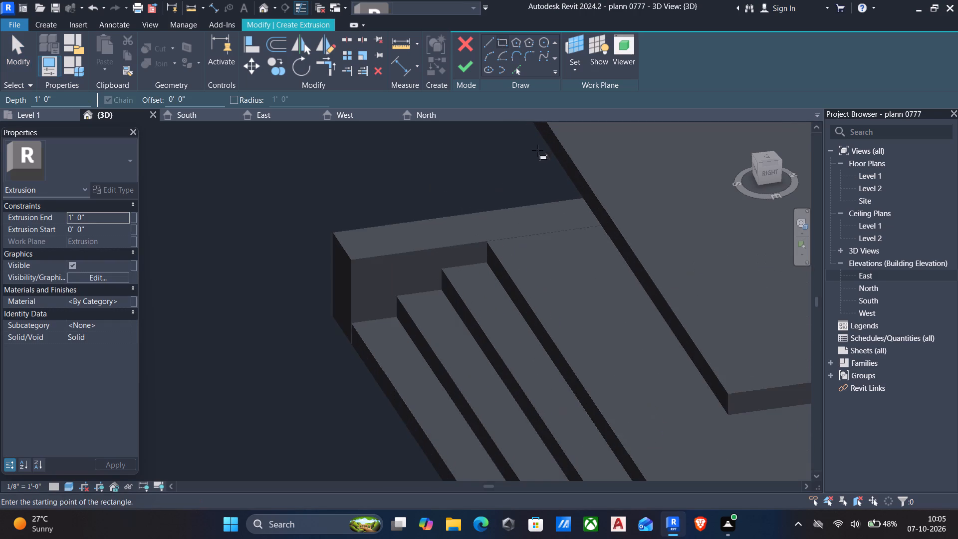
pyautogui.scroll(5, 524, 205)
pyautogui.click(537, 262)
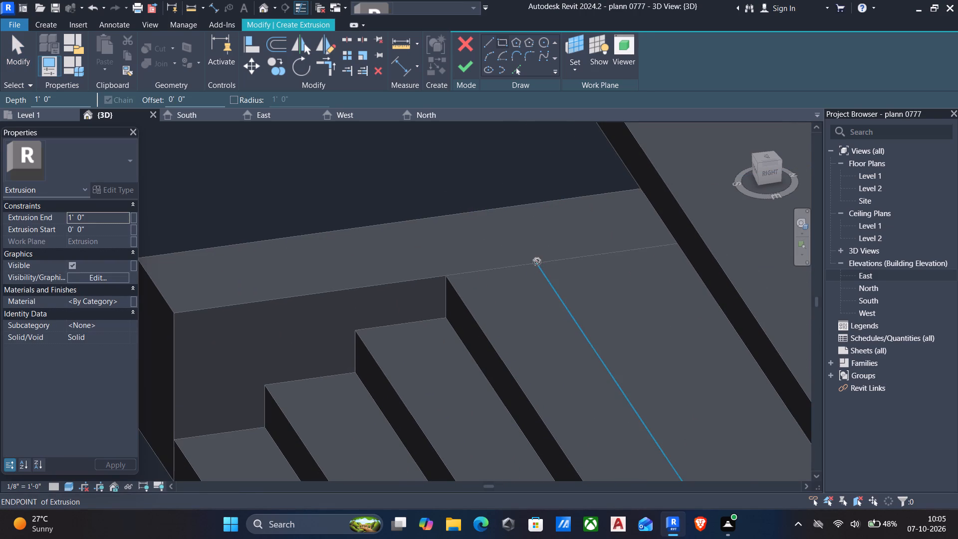
pyautogui.click(407, 220)
pyautogui.scroll(-6, 411, 227)
pyautogui.scroll(-1, 494, 283)
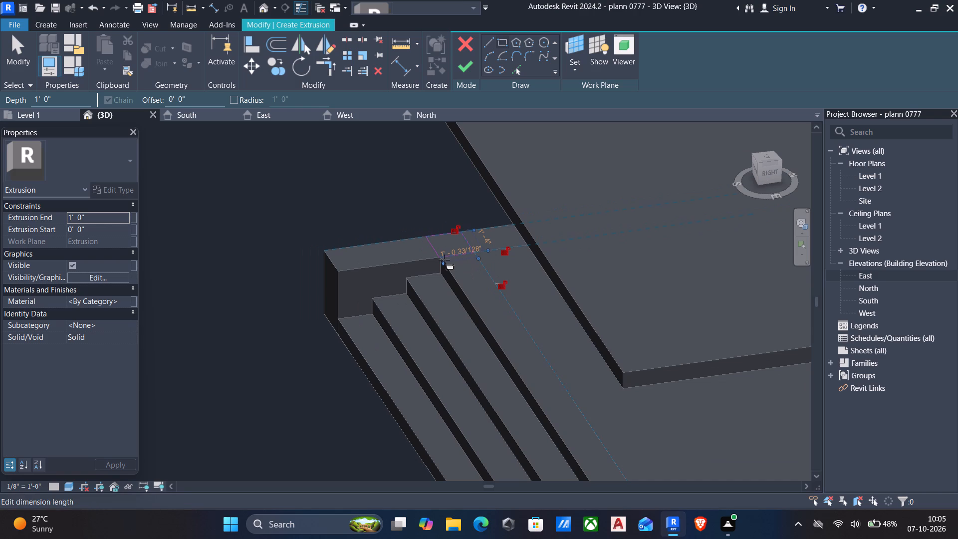
pyautogui.press('Escape')
pyautogui.press('Escape')
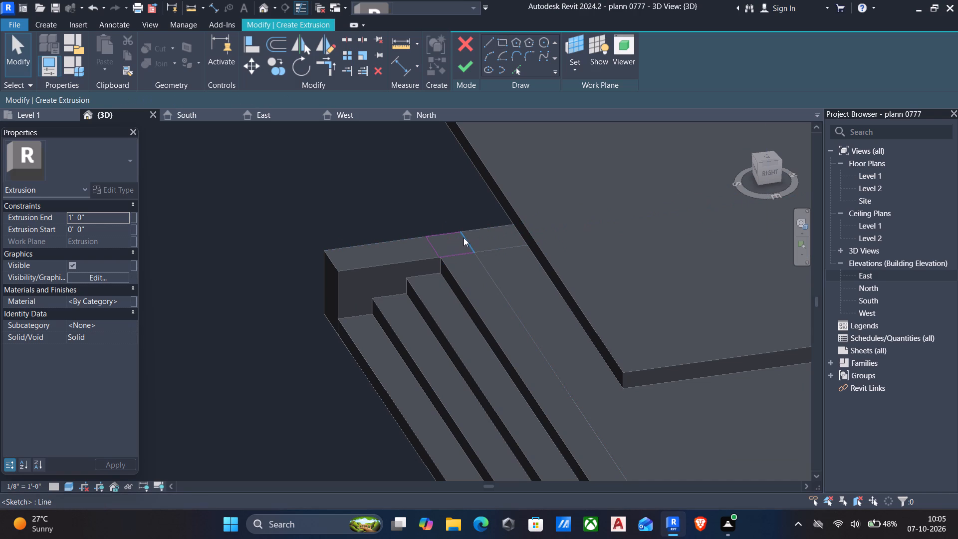
# Set the width of the second rectangle to 1' by adjusting its edge at the top step.
pyautogui.click(464, 238)
pyautogui.press('Escape')
pyautogui.click(465, 239)
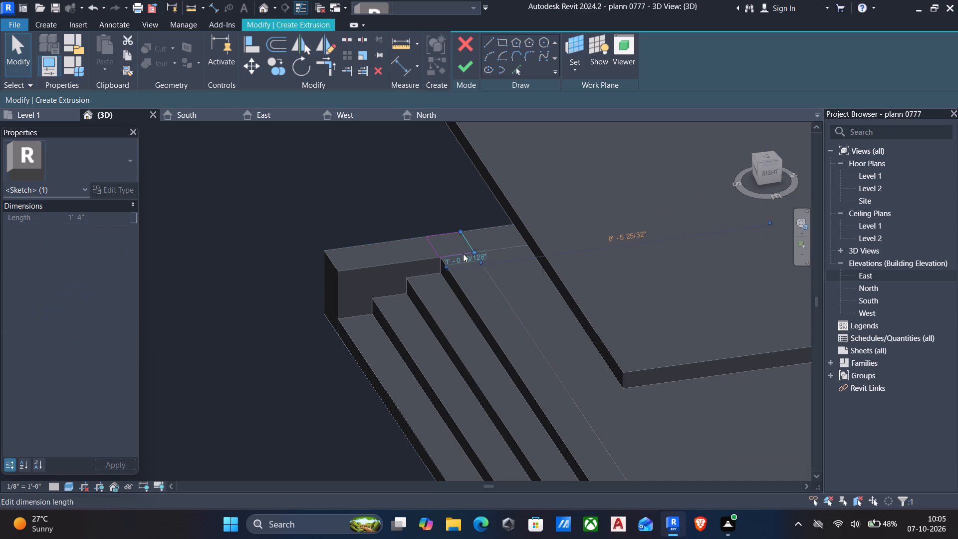
pyautogui.press('Escape')
pyautogui.click(434, 253)
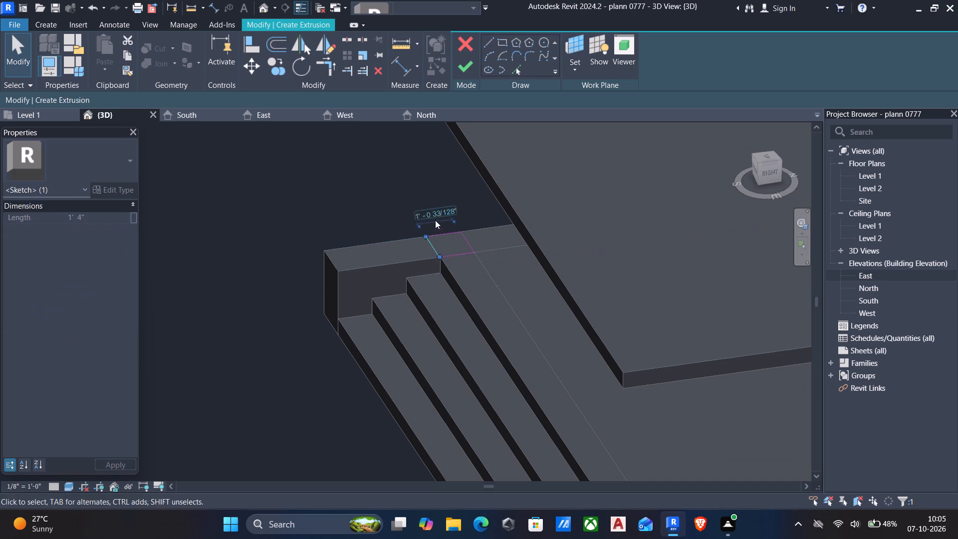
pyautogui.click(436, 211)
pyautogui.press('1')
pyautogui.press("'")
pyautogui.press('Return')
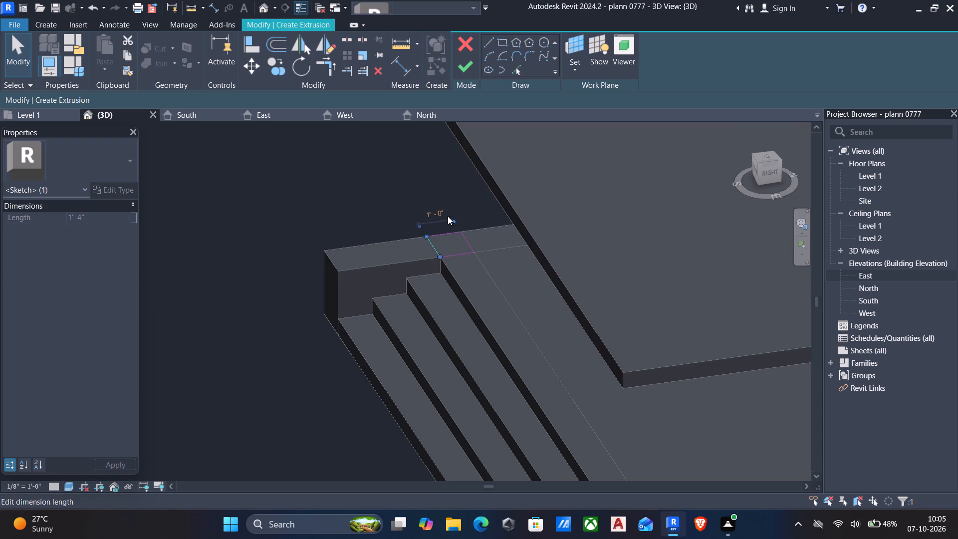
# Finish the sketch to extrude both rectangles 1' up from the porch side walls.
pyautogui.scroll(-6, 454, 226)
pyautogui.scroll(1, 525, 326)
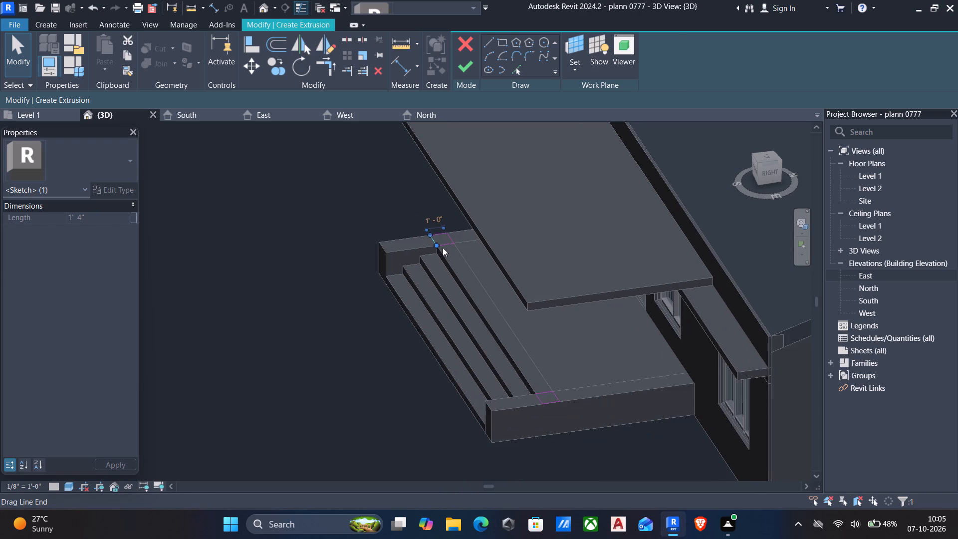
pyautogui.press('Escape')
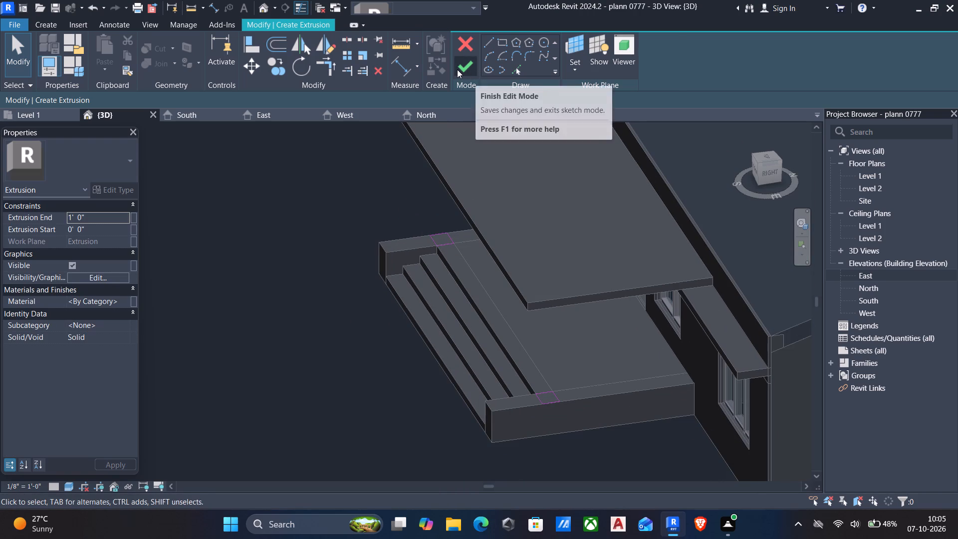
pyautogui.click(458, 69)
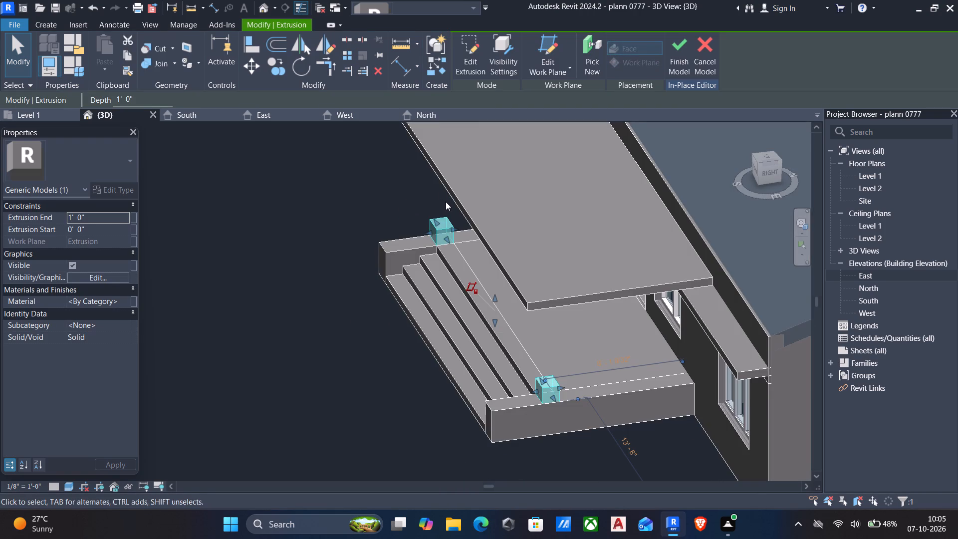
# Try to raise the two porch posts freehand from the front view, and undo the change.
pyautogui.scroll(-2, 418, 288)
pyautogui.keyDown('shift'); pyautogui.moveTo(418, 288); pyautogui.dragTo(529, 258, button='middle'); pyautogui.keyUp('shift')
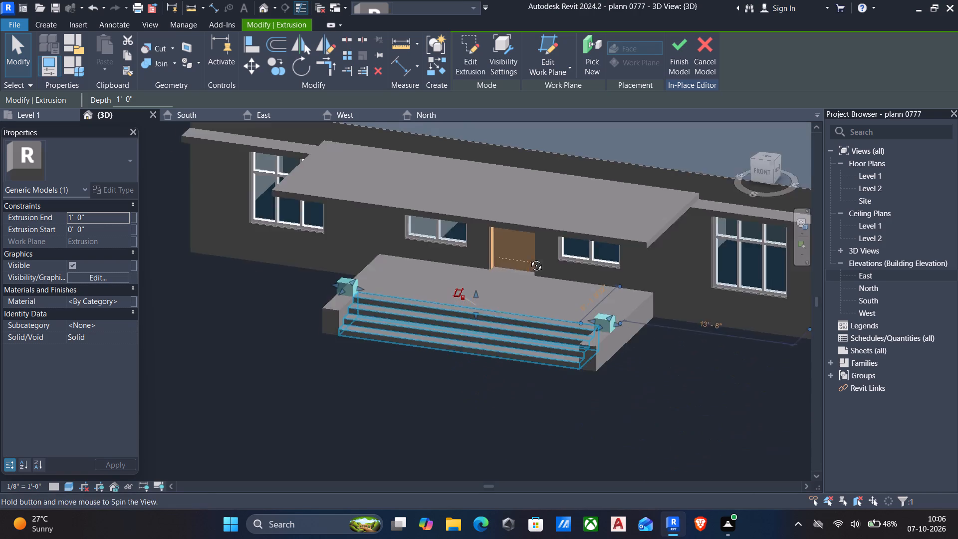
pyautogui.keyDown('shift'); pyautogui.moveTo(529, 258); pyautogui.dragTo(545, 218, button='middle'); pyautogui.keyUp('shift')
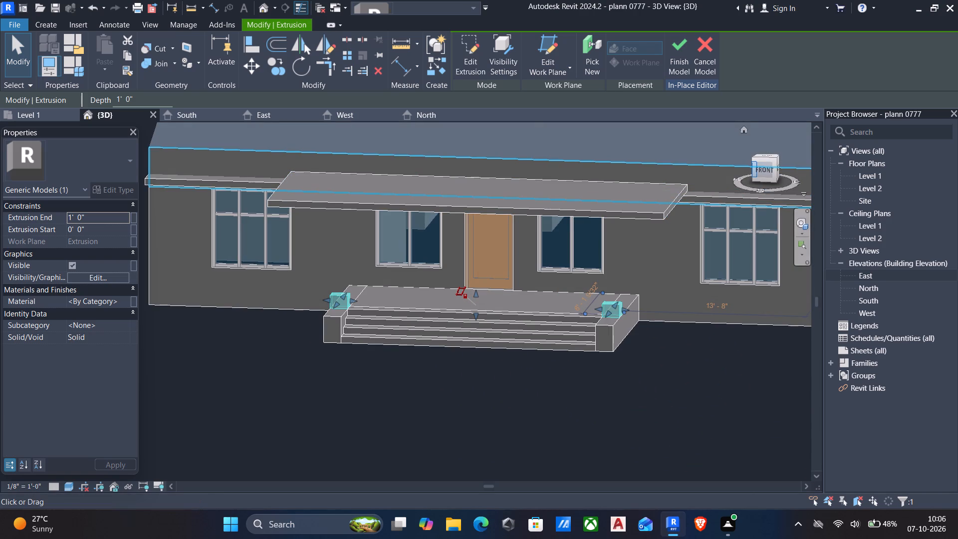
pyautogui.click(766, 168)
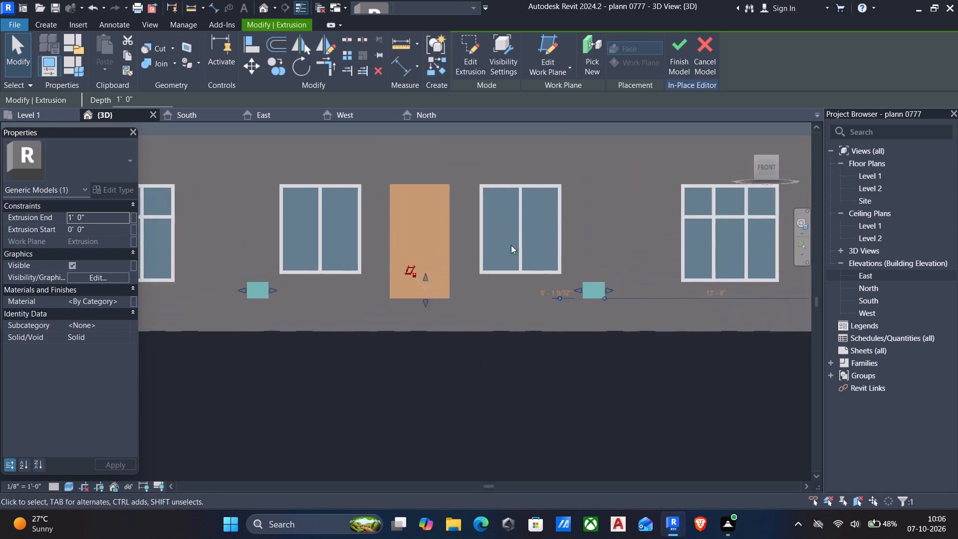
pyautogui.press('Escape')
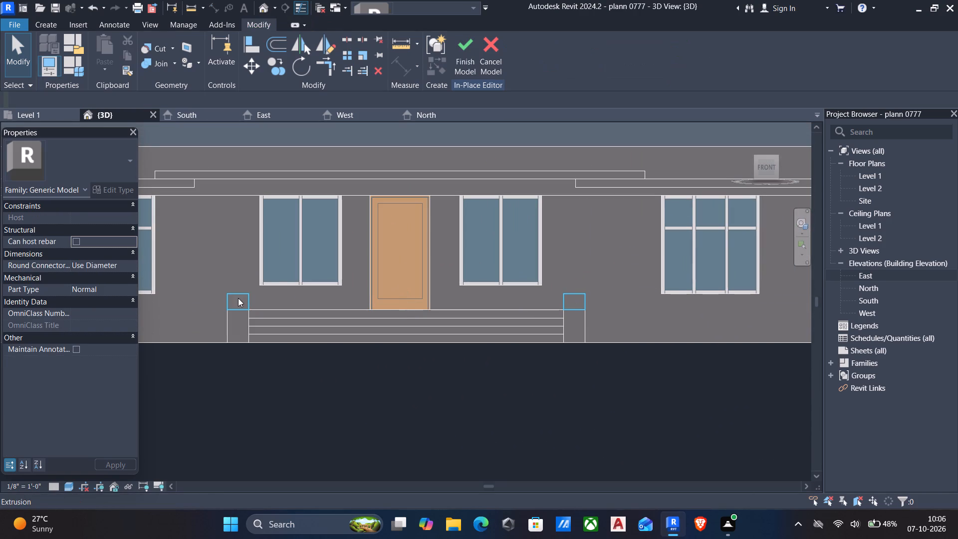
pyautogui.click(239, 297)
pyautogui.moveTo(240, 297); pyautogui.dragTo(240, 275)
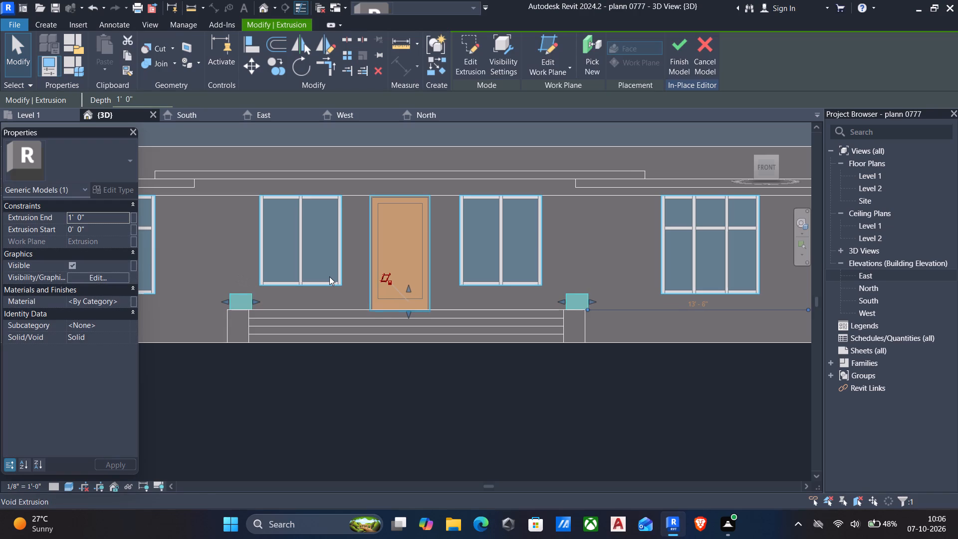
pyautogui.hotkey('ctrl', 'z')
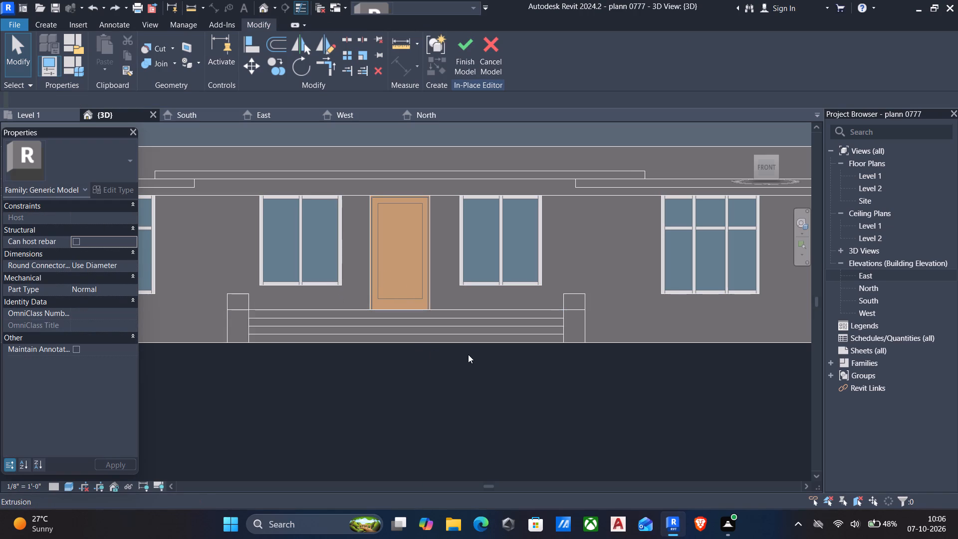
# Finish the in-place facade model with the two 1' posts on the porch side walls.
pyautogui.scroll(-5, 470, 354)
pyautogui.keyDown('shift'); pyautogui.moveTo(447, 360); pyautogui.dragTo(340, 382, button='middle'); pyautogui.keyUp('shift')
pyautogui.scroll(3, 533, 357)
pyautogui.click(461, 320)
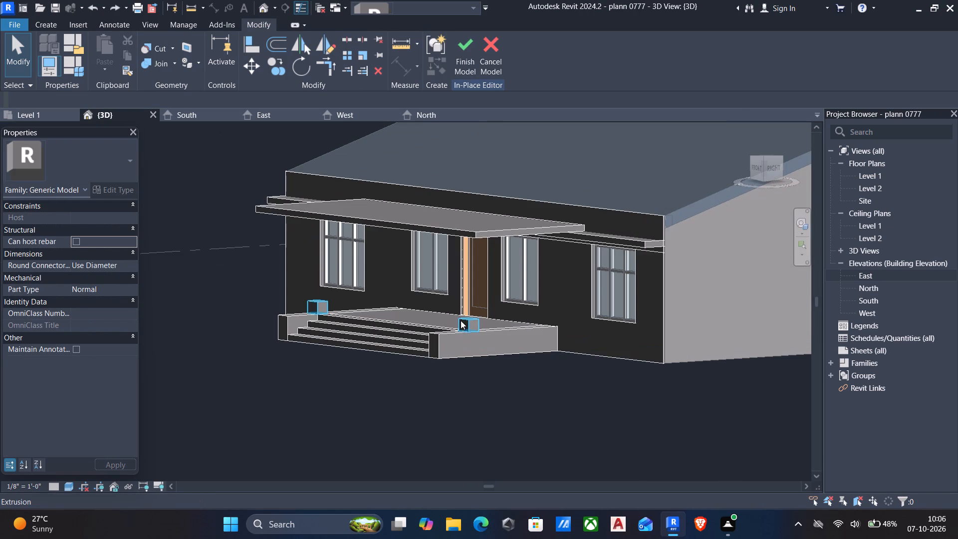
pyautogui.click(680, 63)
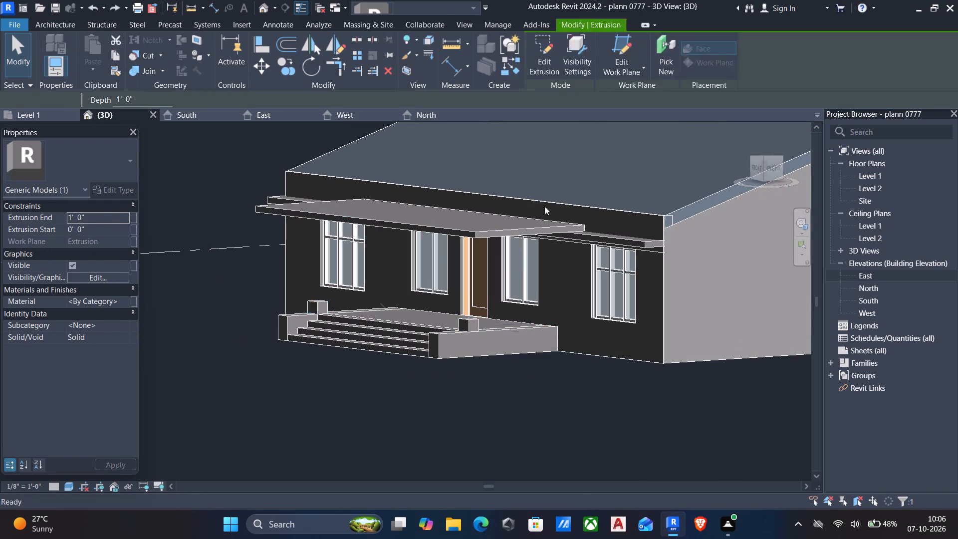
# Reopen the facade model for in-place editing and set the porch posts' extrusion end to 5'.
pyautogui.click(468, 318)
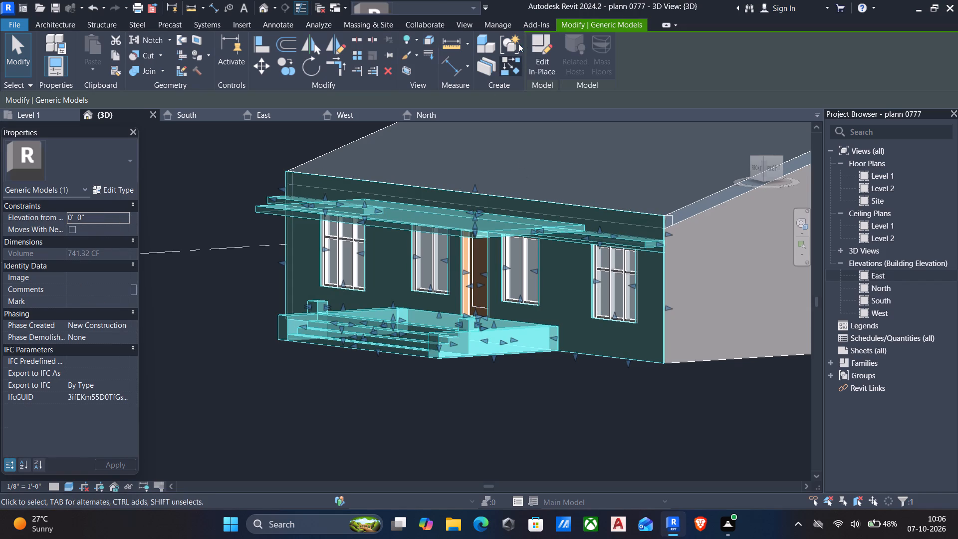
pyautogui.click(537, 48)
pyautogui.click(467, 323)
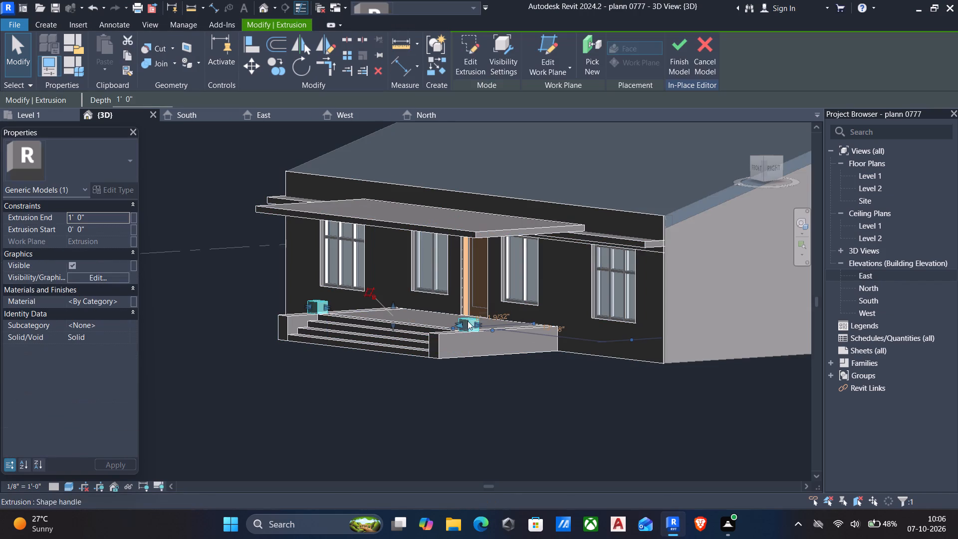
pyautogui.scroll(6, 393, 316)
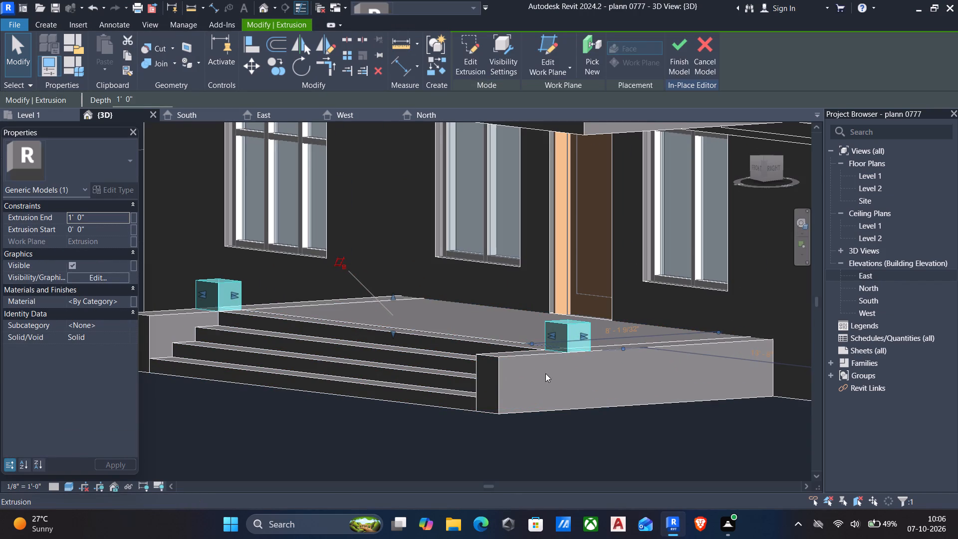
pyautogui.scroll(-4, 539, 369)
pyautogui.keyDown('shift'); pyautogui.moveTo(523, 374); pyautogui.dragTo(550, 427, button='middle'); pyautogui.keyUp('shift')
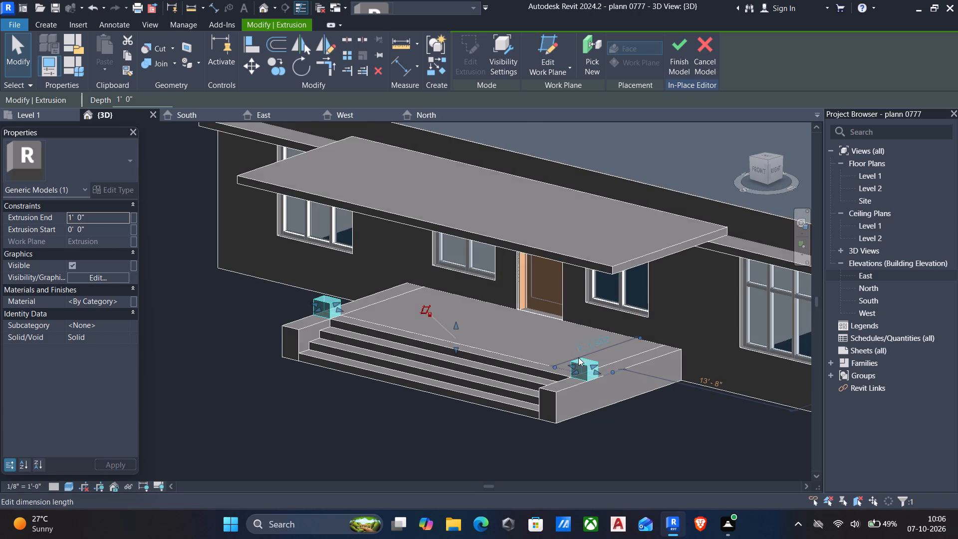
pyautogui.scroll(12, 588, 362)
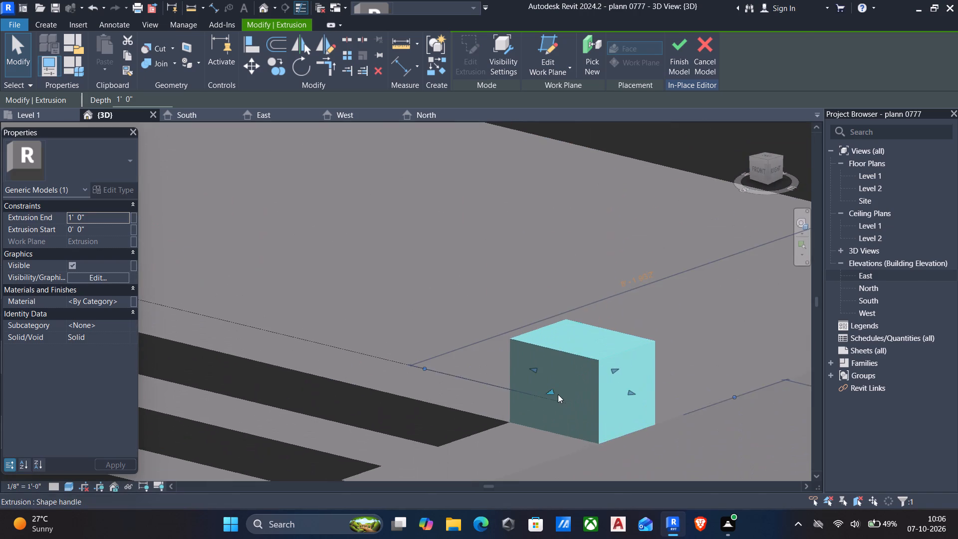
pyautogui.scroll(5, 556, 394)
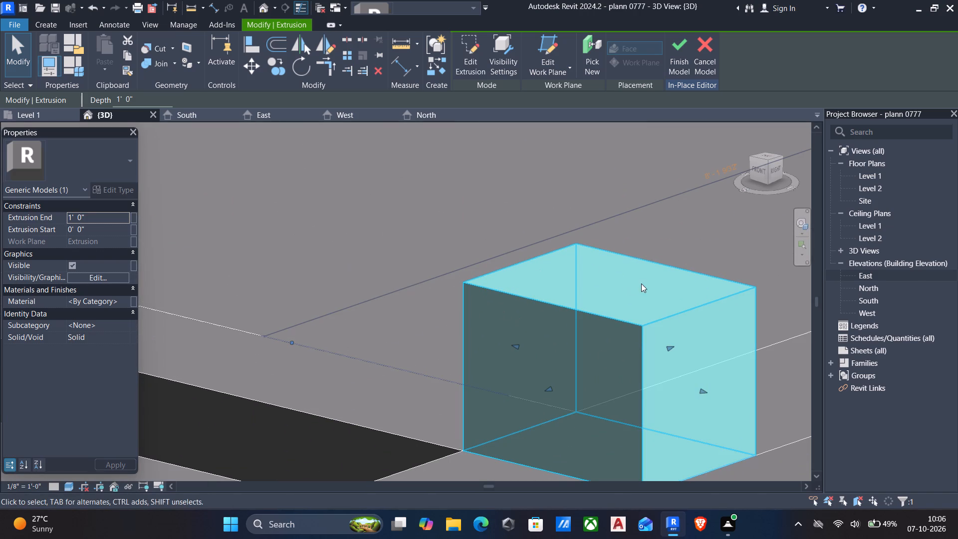
pyautogui.click(107, 223)
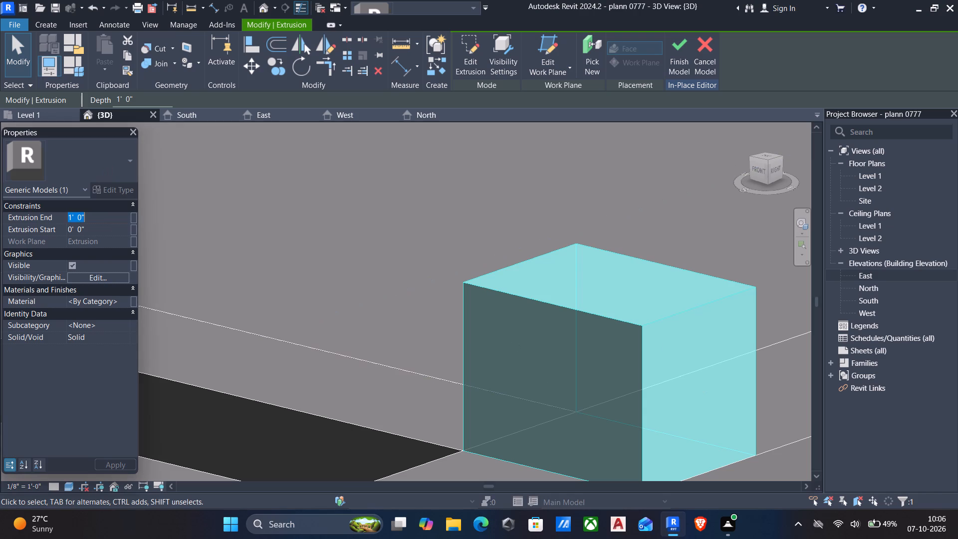
pyautogui.press('2')
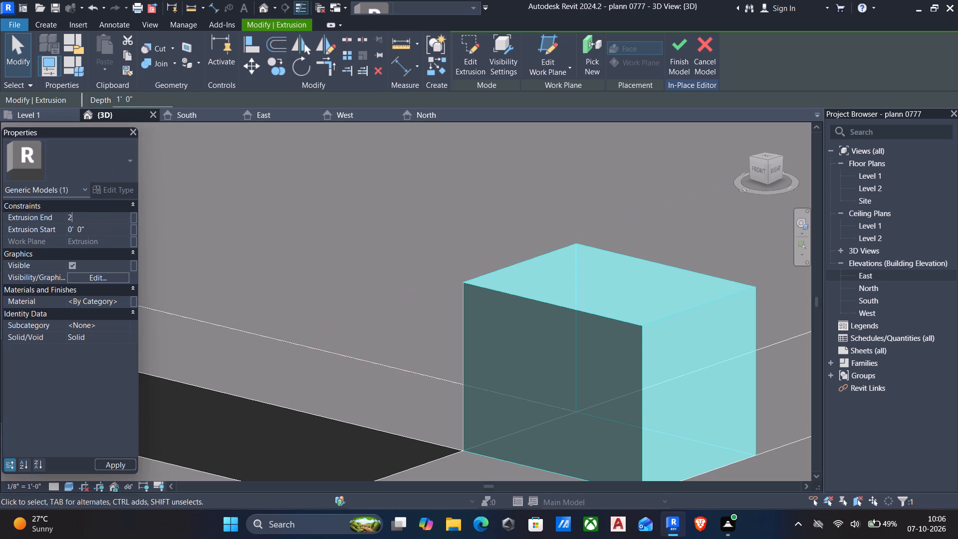
pyautogui.press('BackSpace')
pyautogui.write("5'")
pyautogui.press('Return')
# Set the porch posts' extrusion end to 6' and finish the in-place model.
pyautogui.scroll(-13, 251, 254)
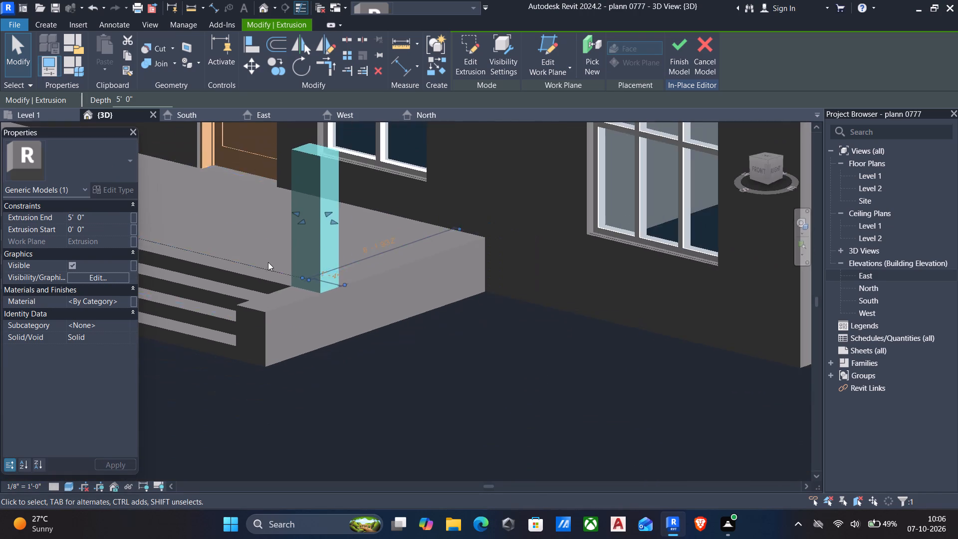
pyautogui.scroll(-3, 342, 271)
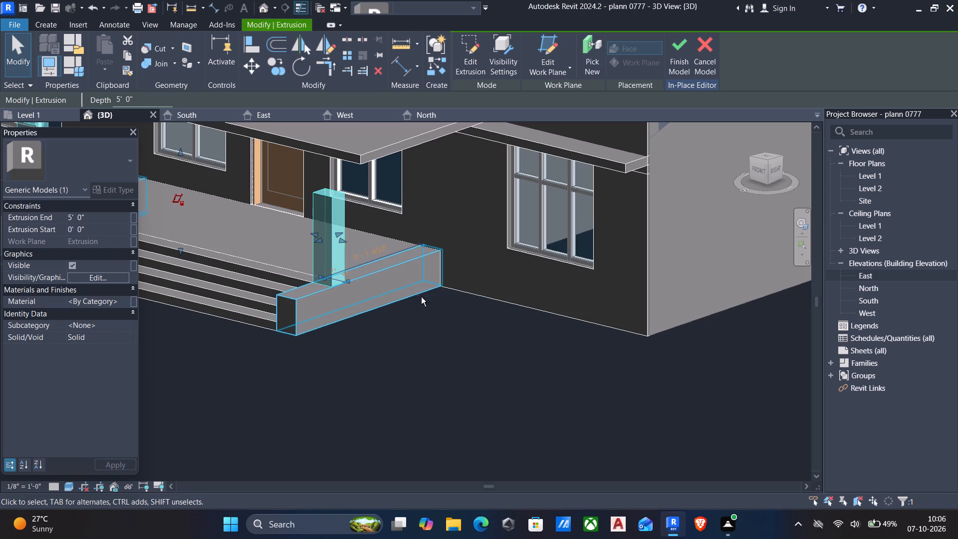
pyautogui.scroll(-3, 439, 292)
pyautogui.keyDown('shift'); pyautogui.moveTo(441, 295); pyautogui.dragTo(506, 237, button='middle'); pyautogui.keyUp('shift')
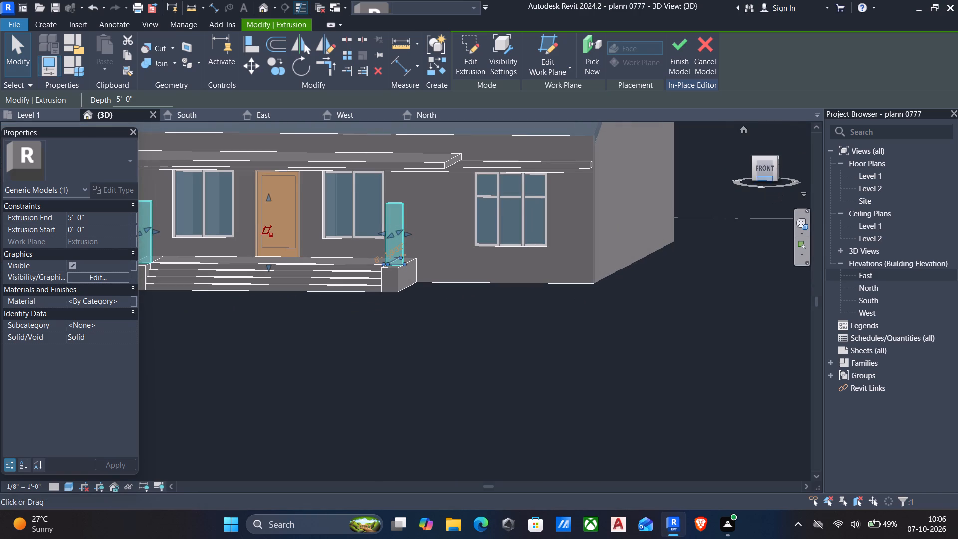
pyautogui.click(763, 165)
pyautogui.scroll(-4, 510, 227)
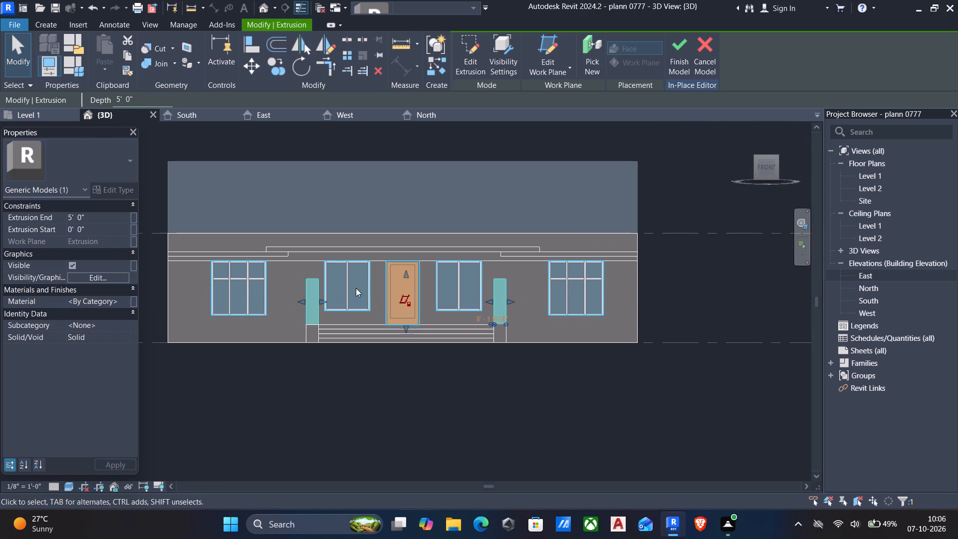
pyautogui.click(114, 218)
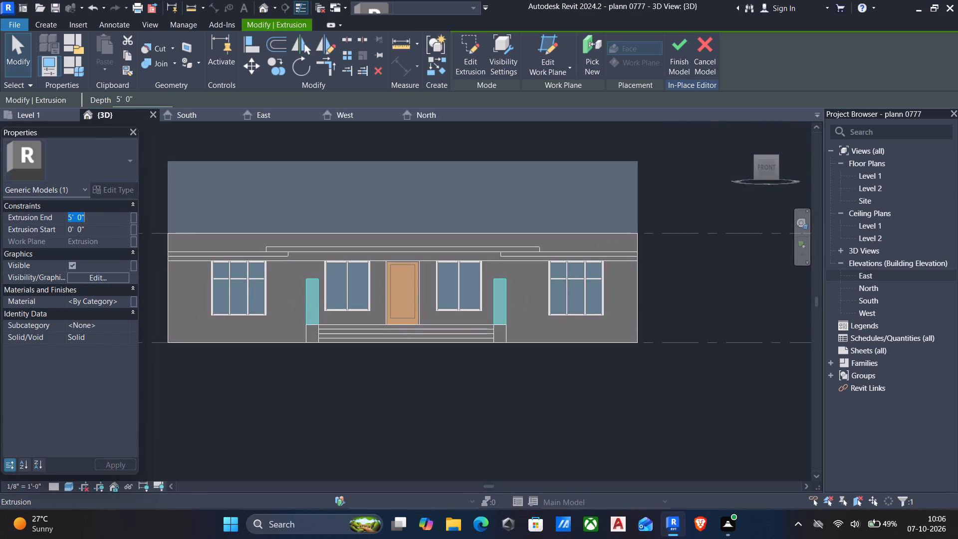
pyautogui.write("6'")
pyautogui.press('Return')
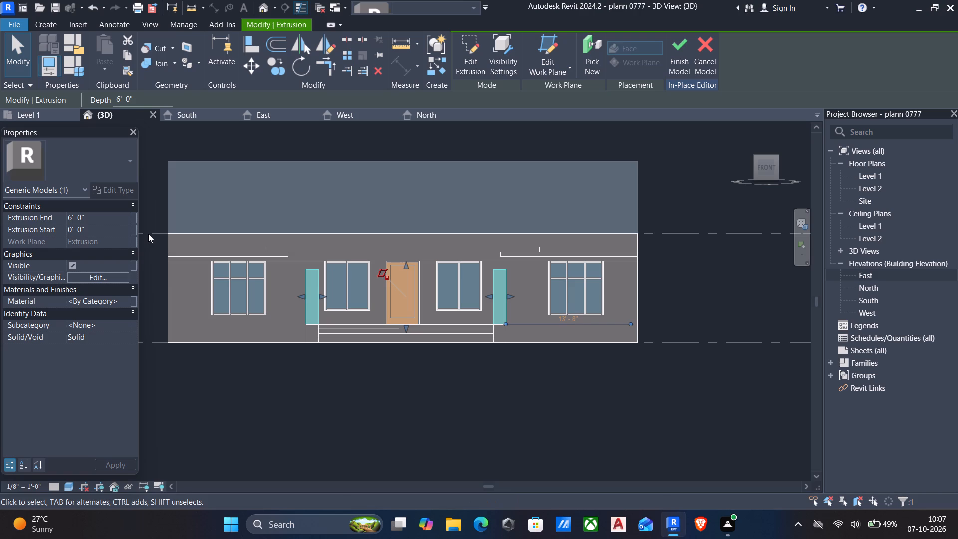
pyautogui.click(676, 51)
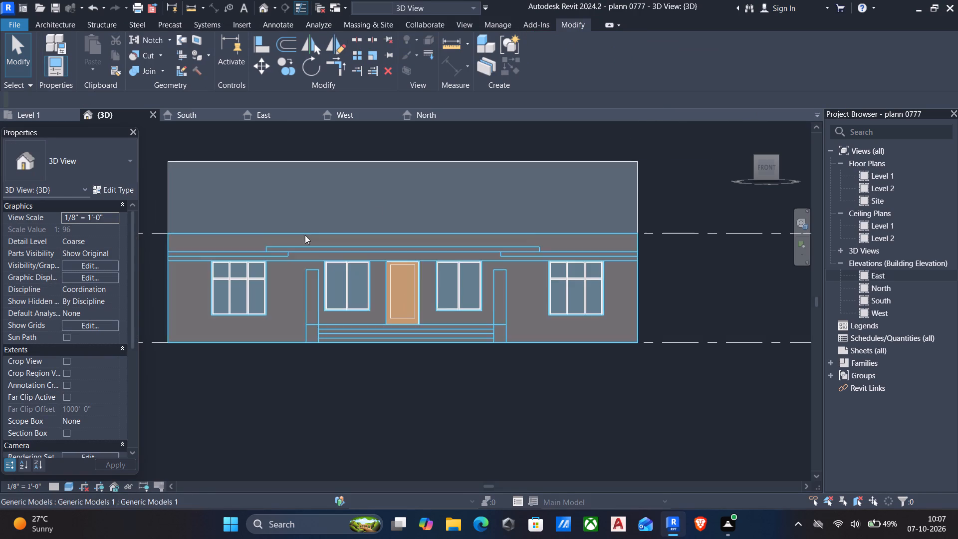
# Reopen the facade model in place and align the left window shade's inner end with the left post's outer face.
pyautogui.click(239, 252)
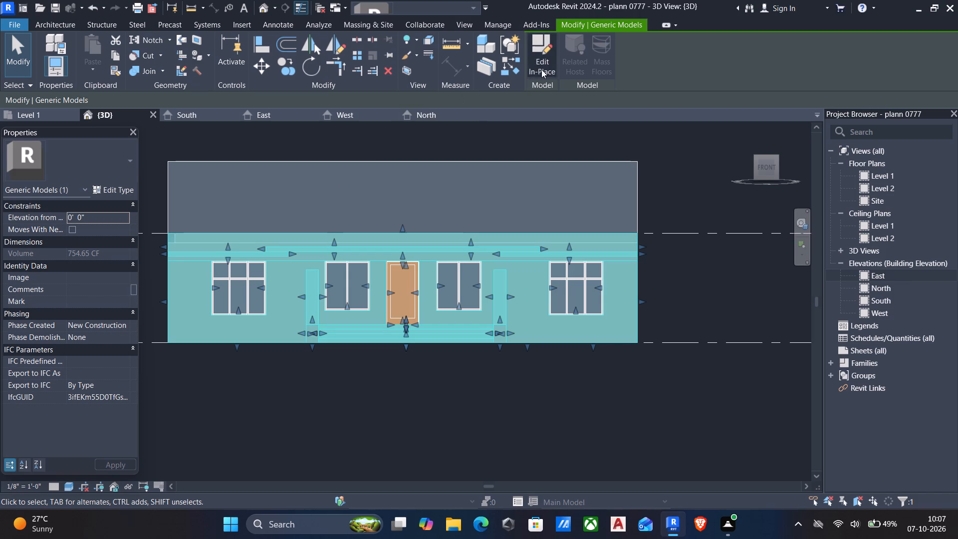
pyautogui.click(541, 69)
pyautogui.click(240, 254)
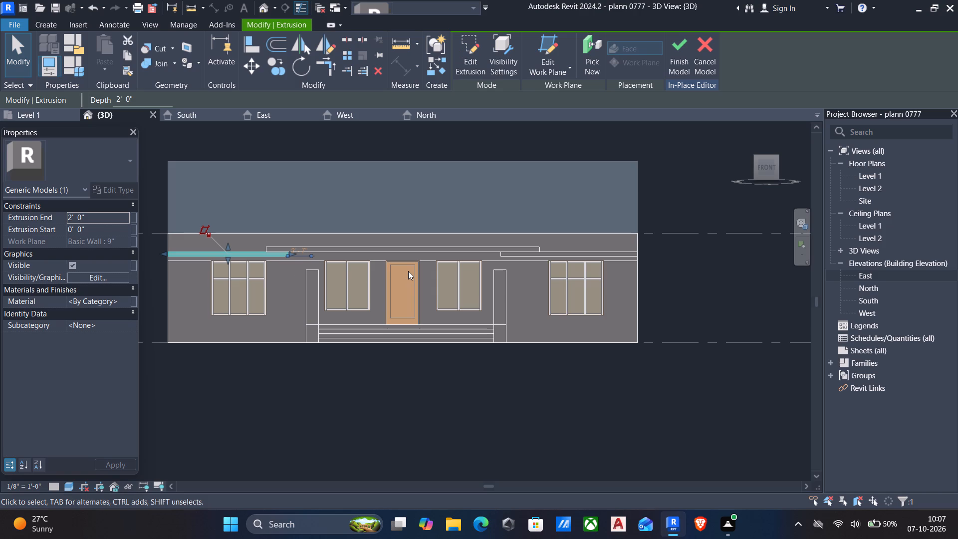
pyautogui.press('a')
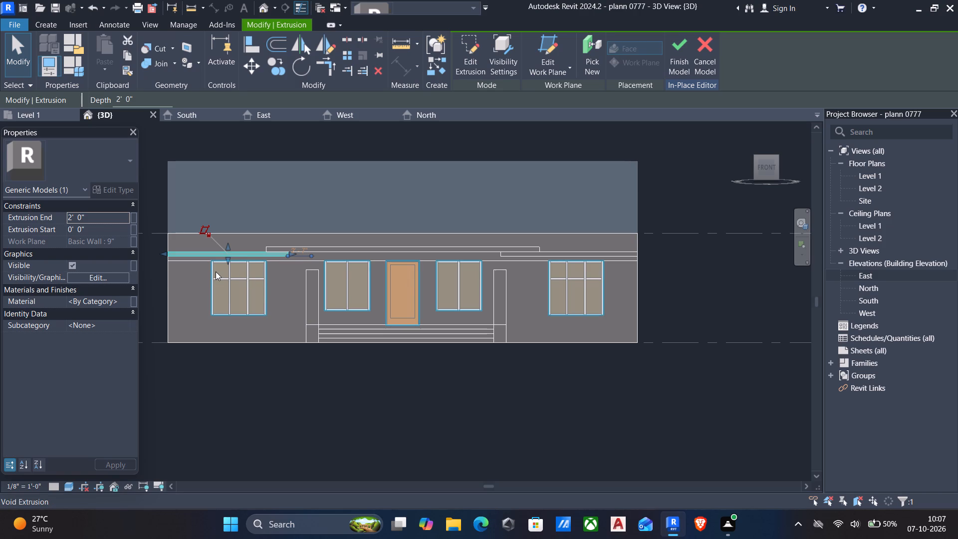
pyautogui.press('l')
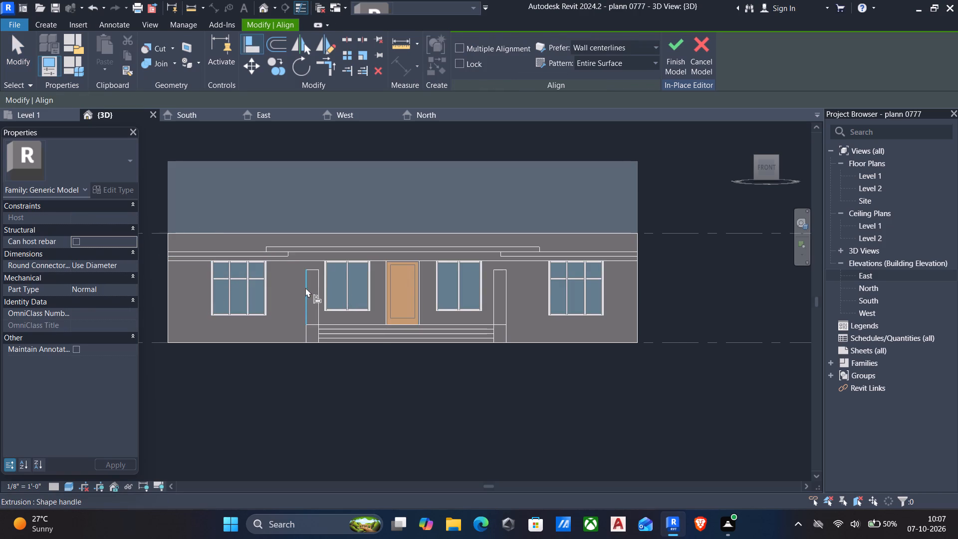
pyautogui.click(305, 287)
pyautogui.scroll(4, 290, 253)
pyautogui.click(290, 253)
# Align the right window shade's inner end with the right post's outer face and finish the in-place model.
pyautogui.scroll(-3, 288, 256)
pyautogui.click(542, 283)
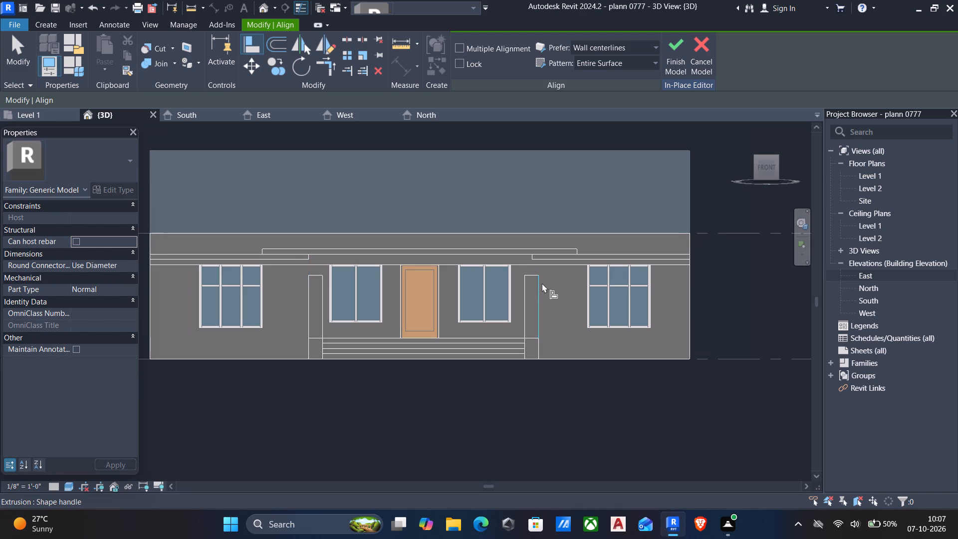
pyautogui.scroll(3, 531, 252)
pyautogui.click(531, 257)
pyautogui.scroll(-5, 533, 279)
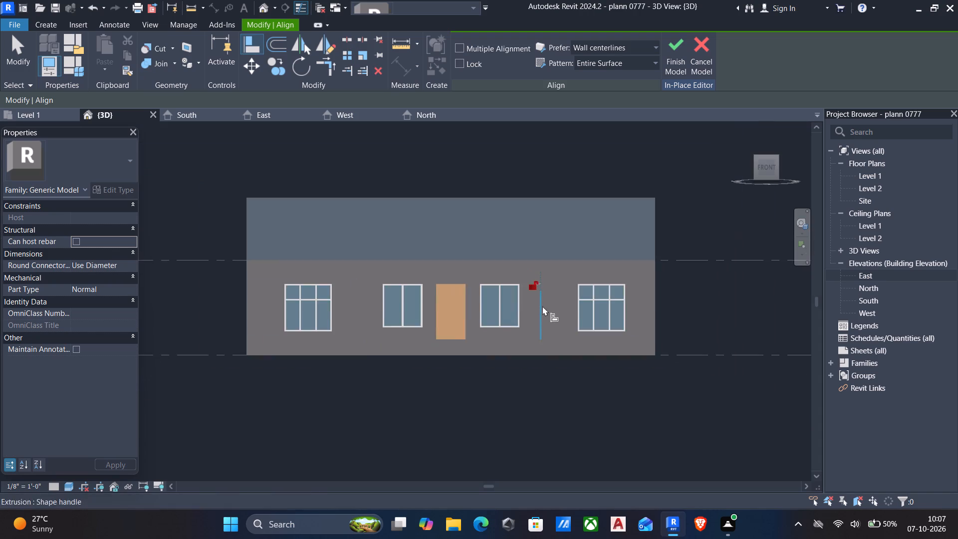
pyautogui.scroll(-3, 465, 305)
pyautogui.press('Escape')
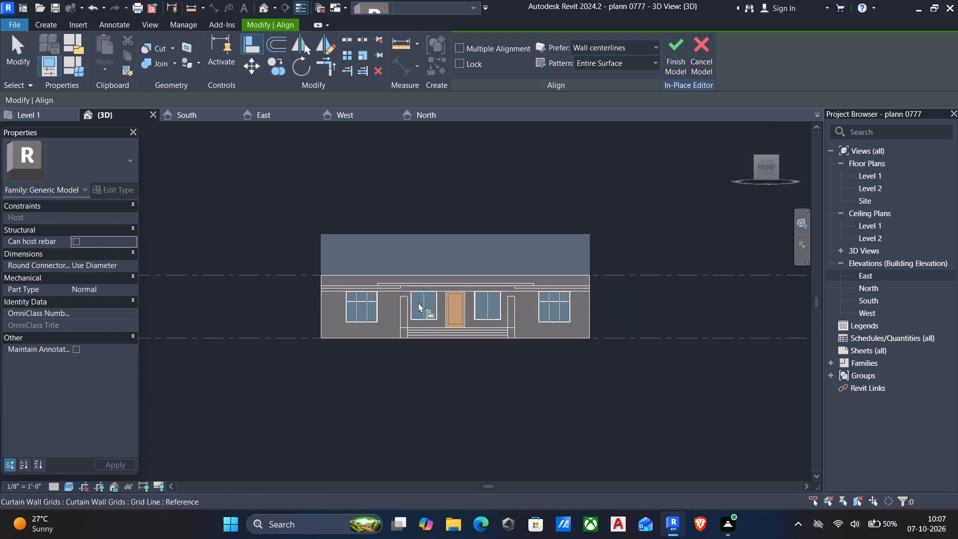
pyautogui.scroll(4, 365, 287)
pyautogui.press('Escape')
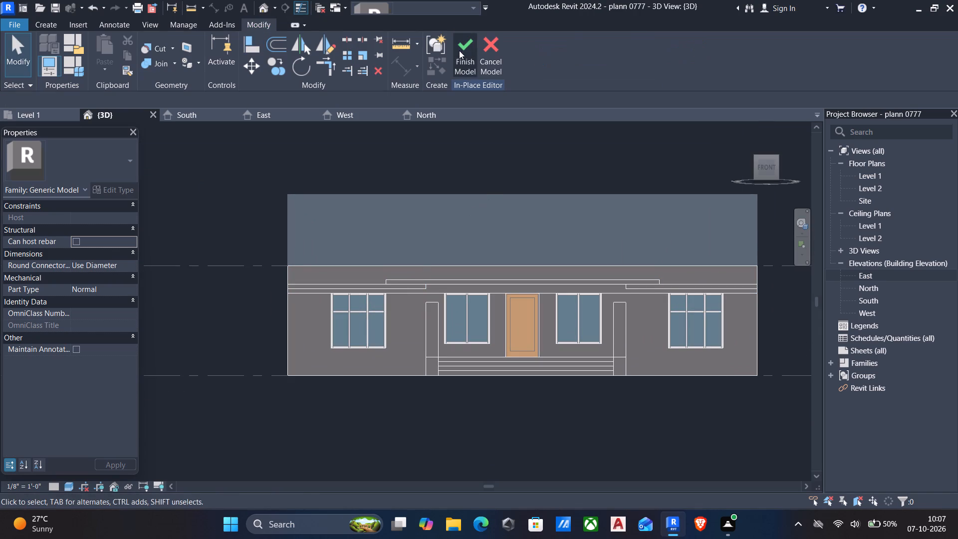
pyautogui.click(461, 45)
# Examine the porch, posts, canopy and window shades from the front and side of the house.
pyautogui.scroll(-5, 464, 236)
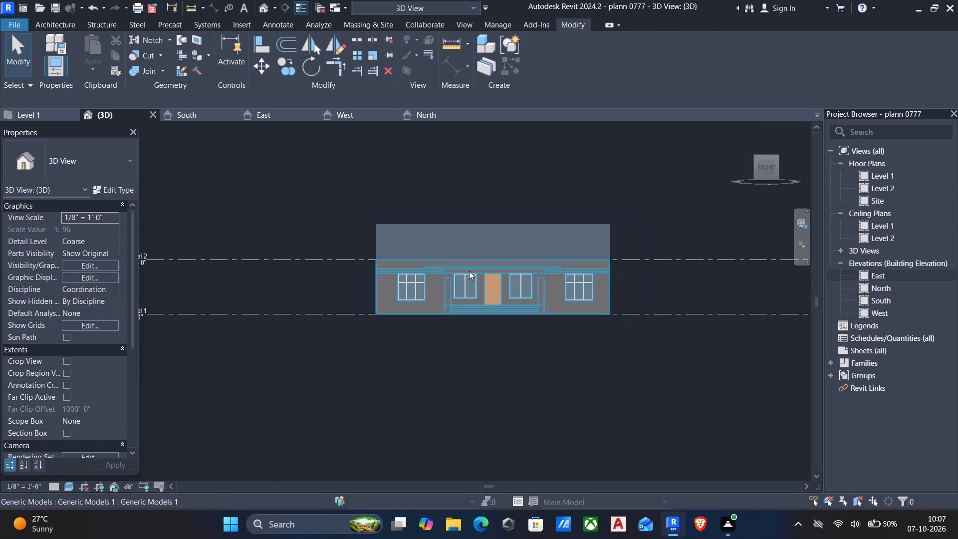
pyautogui.keyDown('shift'); pyautogui.moveTo(441, 278); pyautogui.dragTo(424, 281, button='middle'); pyautogui.keyUp('shift')
pyautogui.scroll(1, 424, 281)
pyautogui.keyDown('shift'); pyautogui.scroll(-1, 484, 317); pyautogui.keyUp('shift')
pyautogui.scroll(-1, 728, 392)
pyautogui.keyDown('shift'); pyautogui.moveTo(953, 379); pyautogui.dragTo(750, 418, button='middle'); pyautogui.keyUp('shift')
pyautogui.keyDown('shift'); pyautogui.moveTo(524, 439); pyautogui.dragTo(476, 448, button='middle'); pyautogui.keyUp('shift')
pyautogui.scroll(-3, 510, 387)
pyautogui.keyDown('shift'); pyautogui.moveTo(591, 376); pyautogui.dragTo(465, 410, button='middle'); pyautogui.keyUp('shift')
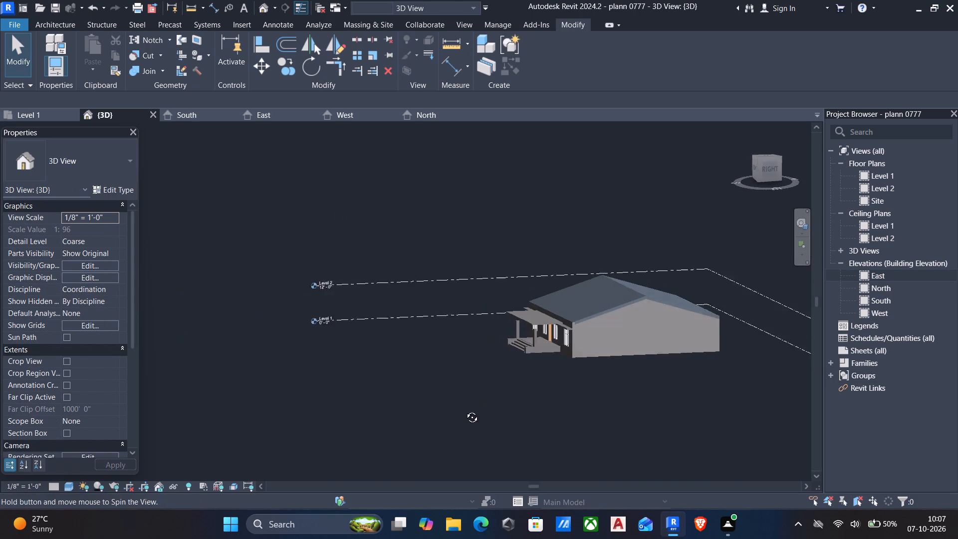
pyautogui.keyDown('shift'); pyautogui.moveTo(465, 410); pyautogui.dragTo(481, 410, button='middle'); pyautogui.keyUp('shift')
pyautogui.scroll(4, 541, 376)
pyautogui.scroll(-1, 529, 376)
pyautogui.keyDown('shift'); pyautogui.moveTo(564, 367); pyautogui.dragTo(594, 359, button='middle'); pyautogui.keyUp('shift')
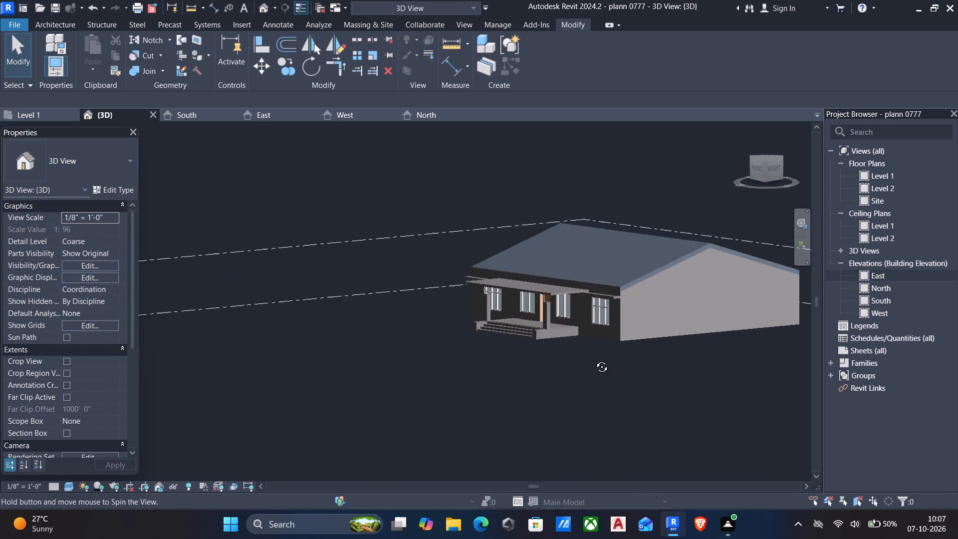
# Reopen the facade model in place and start a rectangular extrusion sketch on the right porch post's top face.
pyautogui.keyDown('shift'); pyautogui.moveTo(594, 359); pyautogui.dragTo(600, 359, button='middle'); pyautogui.keyUp('shift')
pyautogui.keyDown('shift'); pyautogui.moveTo(387, 395); pyautogui.dragTo(400, 392, button='middle'); pyautogui.keyUp('shift')
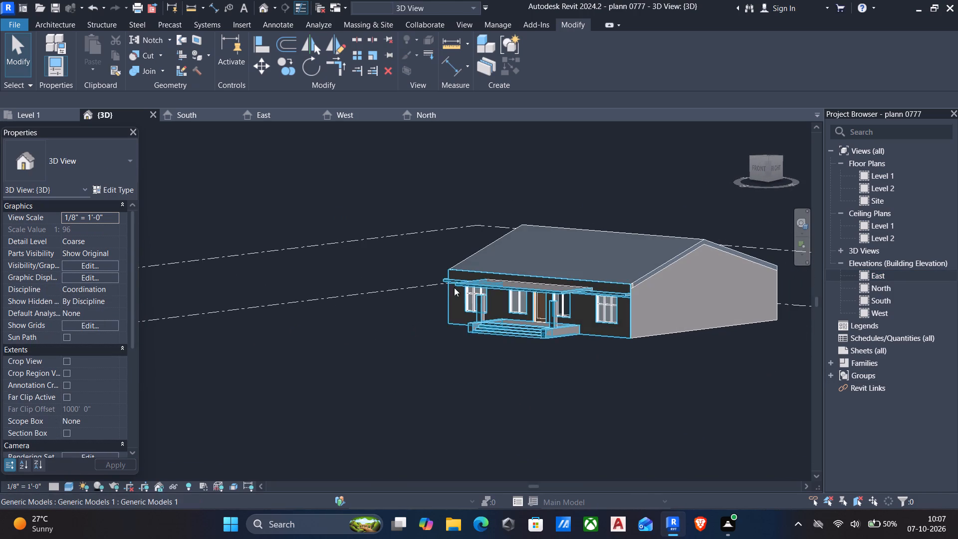
pyautogui.scroll(5, 534, 285)
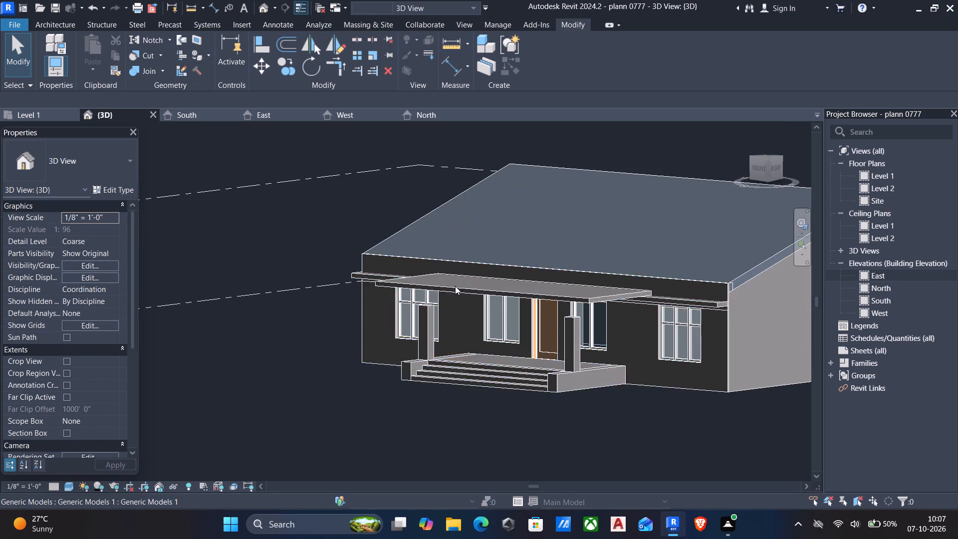
pyautogui.scroll(-2, 455, 286)
pyautogui.keyDown('shift'); pyautogui.moveTo(463, 314); pyautogui.dragTo(483, 305, button='middle'); pyautogui.keyUp('shift')
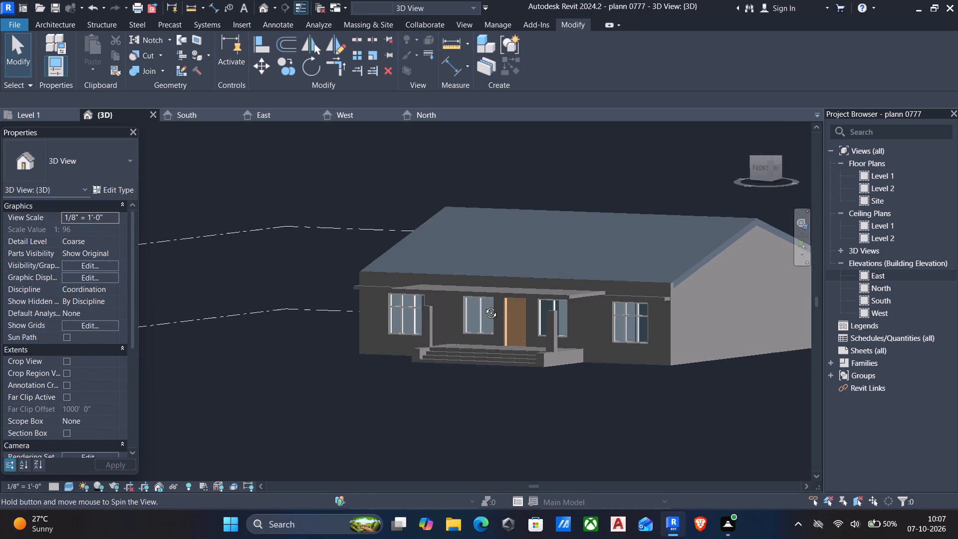
pyautogui.keyDown('shift'); pyautogui.moveTo(483, 305); pyautogui.dragTo(478, 305, button='middle'); pyautogui.keyUp('shift')
pyautogui.scroll(5, 532, 313)
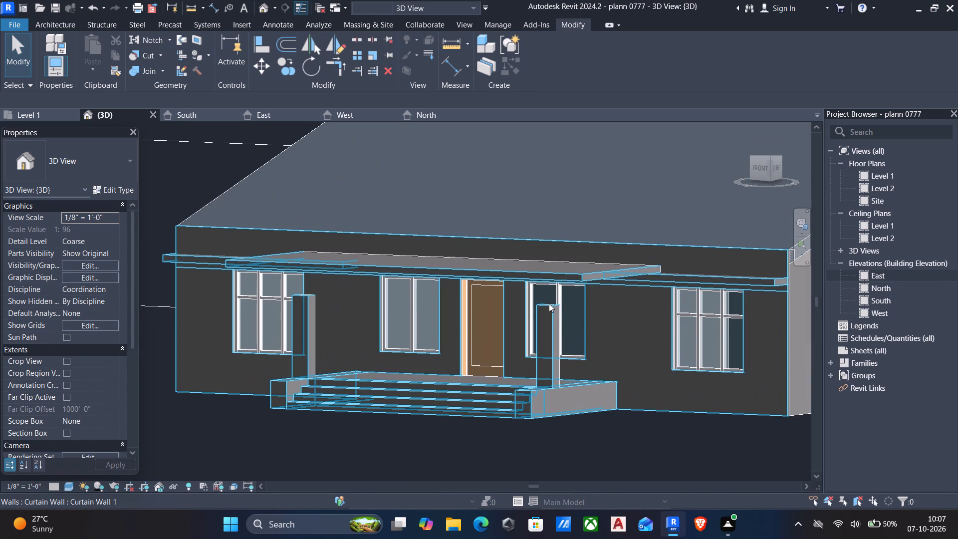
pyautogui.click(550, 314)
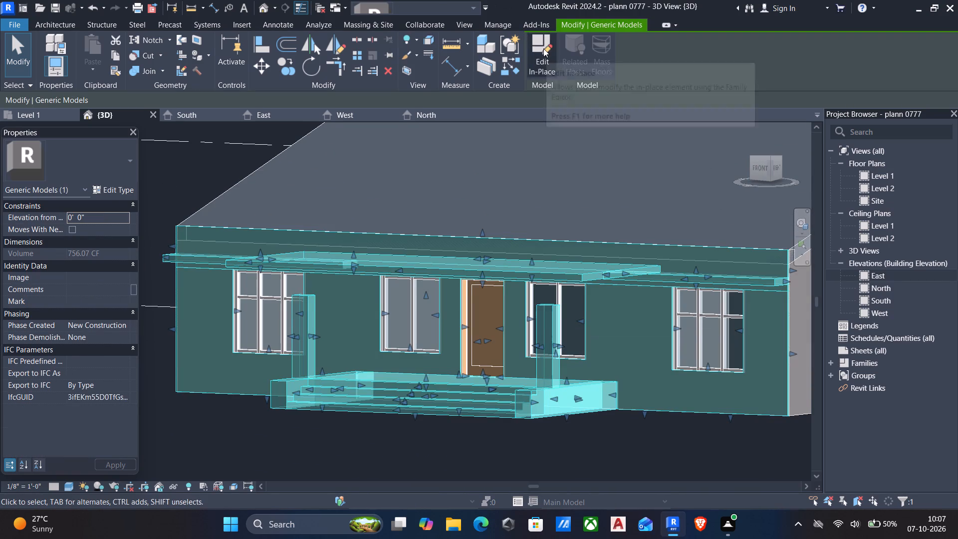
pyautogui.click(543, 48)
pyautogui.scroll(4, 557, 310)
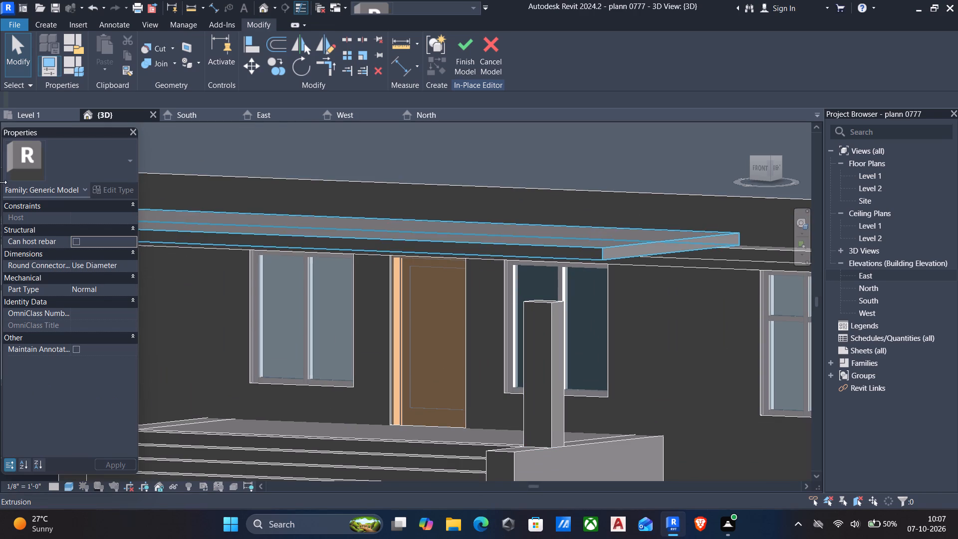
pyautogui.click(39, 27)
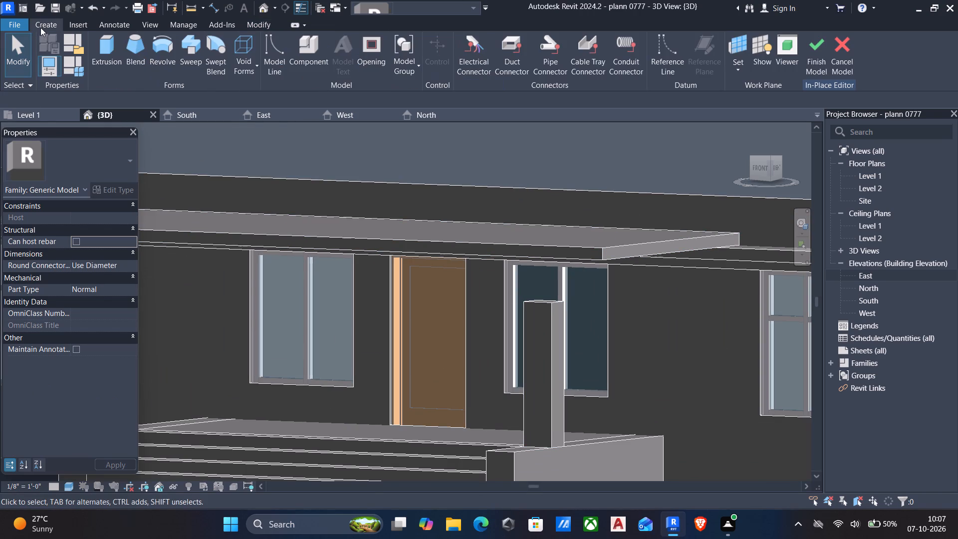
pyautogui.click(104, 47)
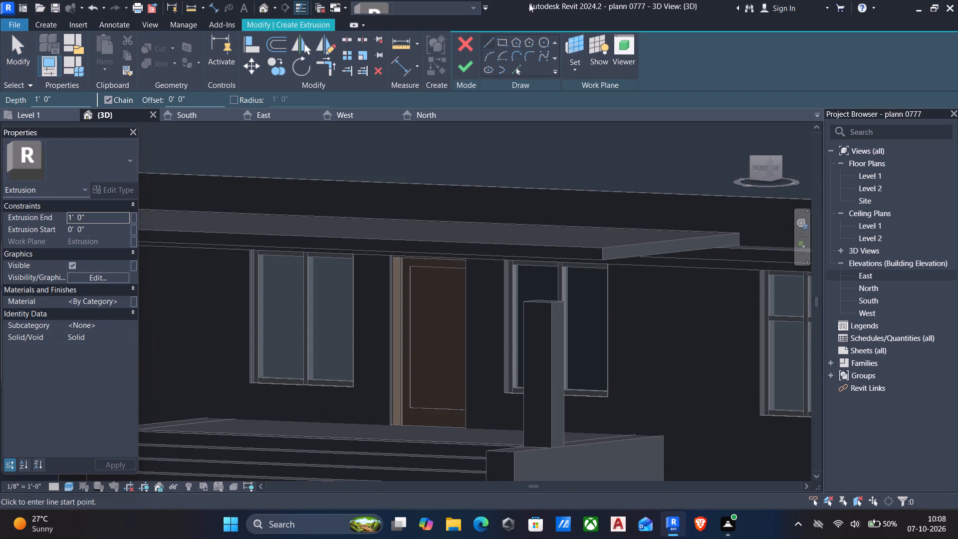
pyautogui.click(566, 68)
pyautogui.click(588, 120)
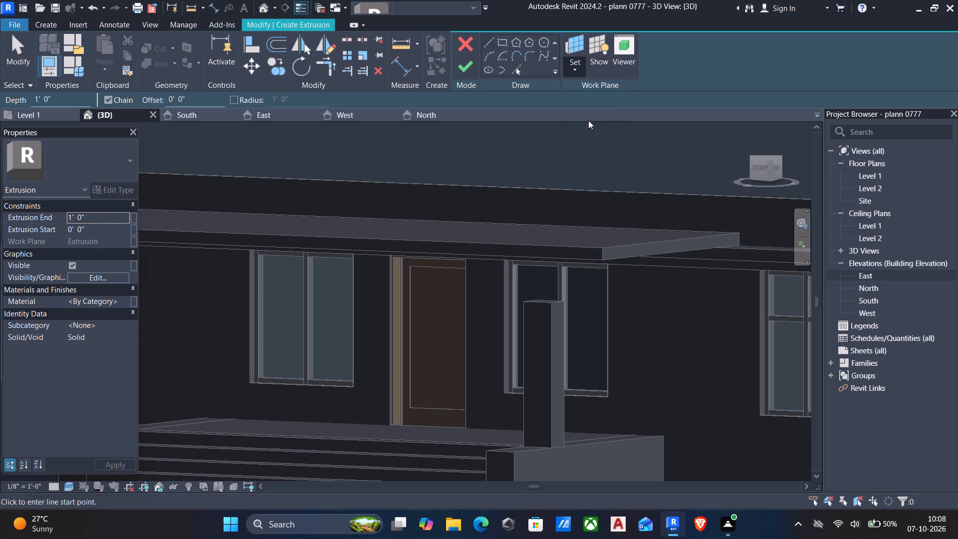
pyautogui.scroll(-2, 592, 333)
pyautogui.keyDown('shift'); pyautogui.moveTo(586, 365); pyautogui.dragTo(580, 459, button='middle'); pyautogui.keyUp('shift')
pyautogui.scroll(5, 540, 366)
pyautogui.click(571, 354)
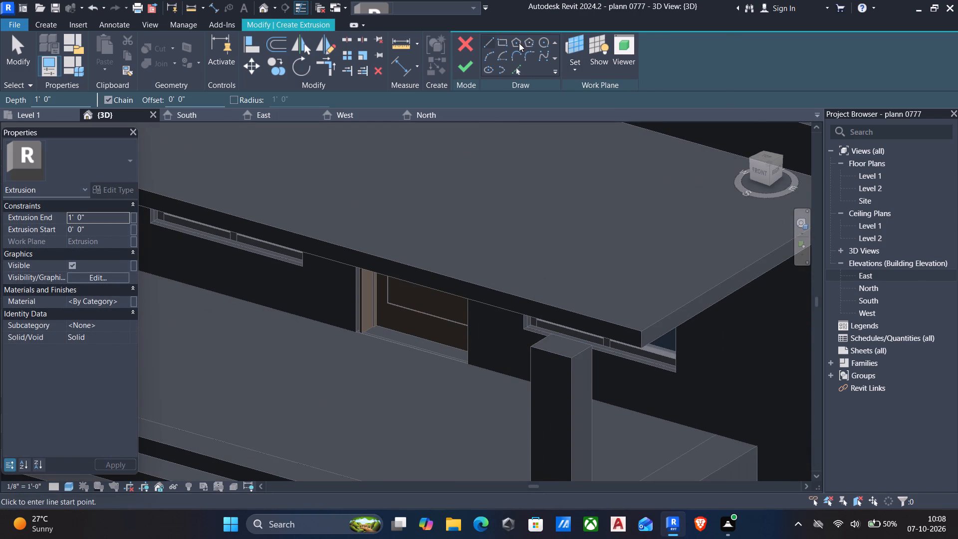
pyautogui.click(504, 43)
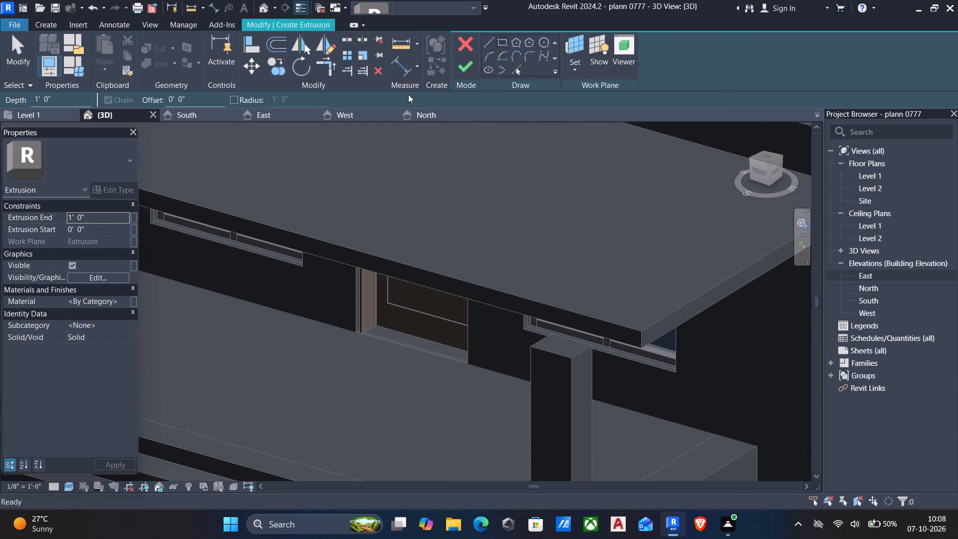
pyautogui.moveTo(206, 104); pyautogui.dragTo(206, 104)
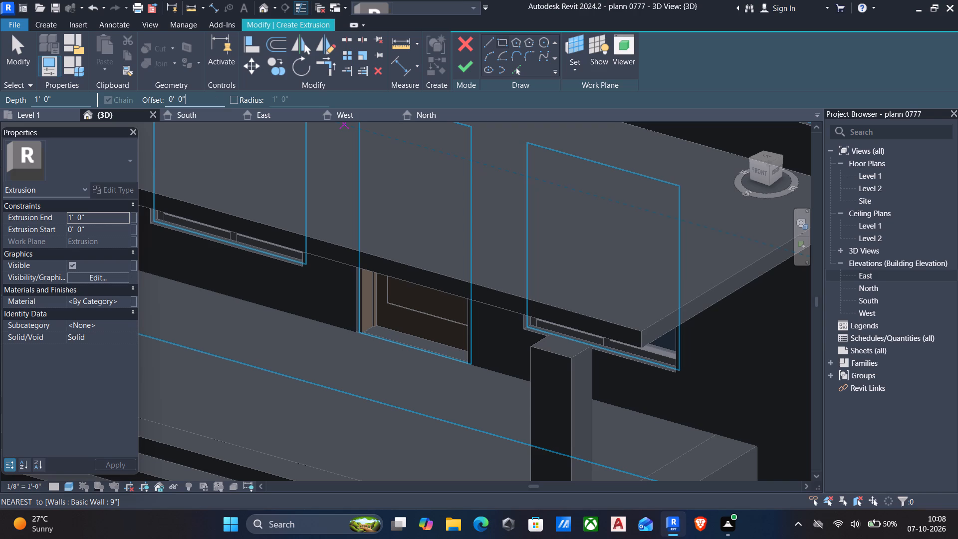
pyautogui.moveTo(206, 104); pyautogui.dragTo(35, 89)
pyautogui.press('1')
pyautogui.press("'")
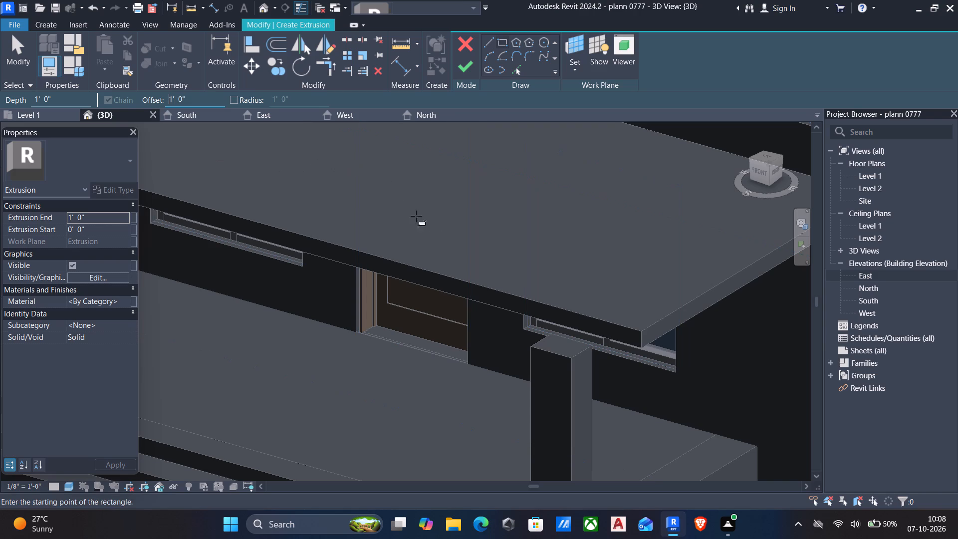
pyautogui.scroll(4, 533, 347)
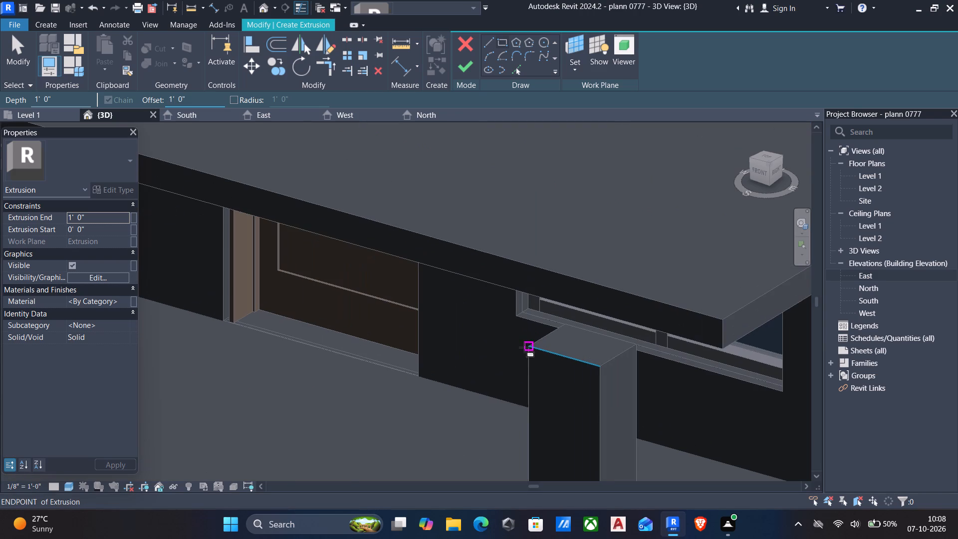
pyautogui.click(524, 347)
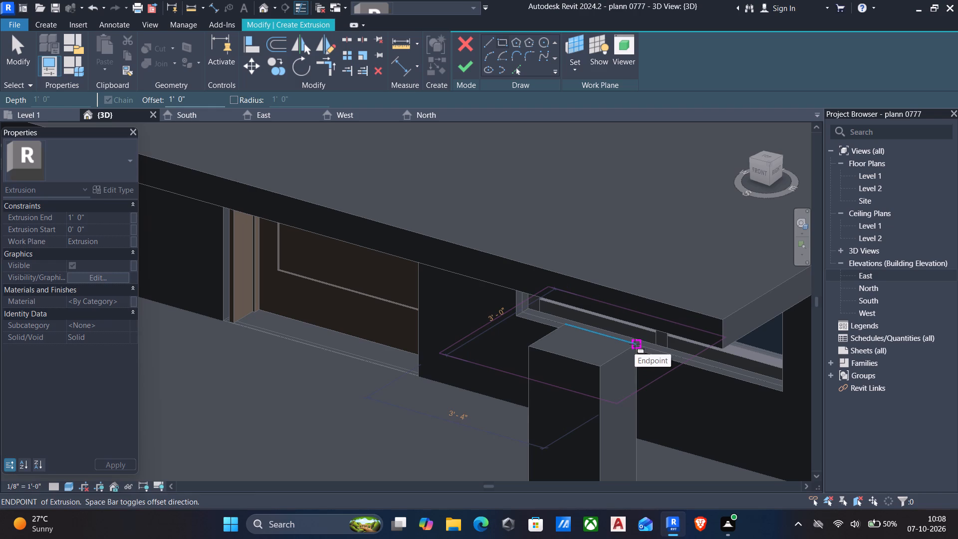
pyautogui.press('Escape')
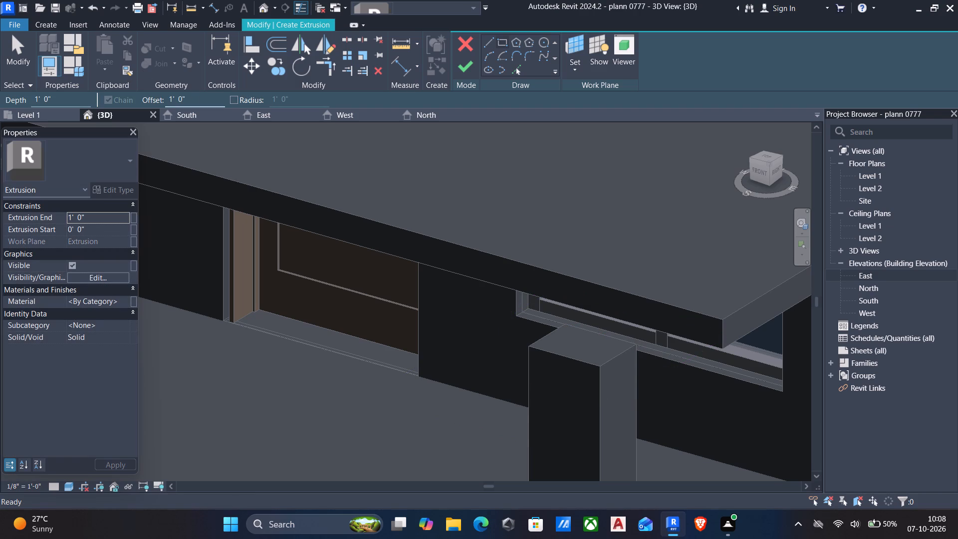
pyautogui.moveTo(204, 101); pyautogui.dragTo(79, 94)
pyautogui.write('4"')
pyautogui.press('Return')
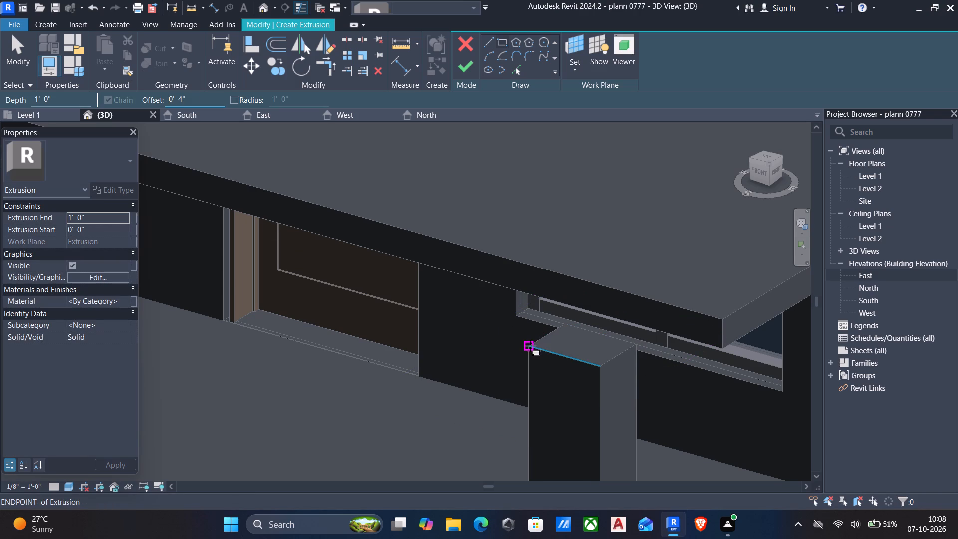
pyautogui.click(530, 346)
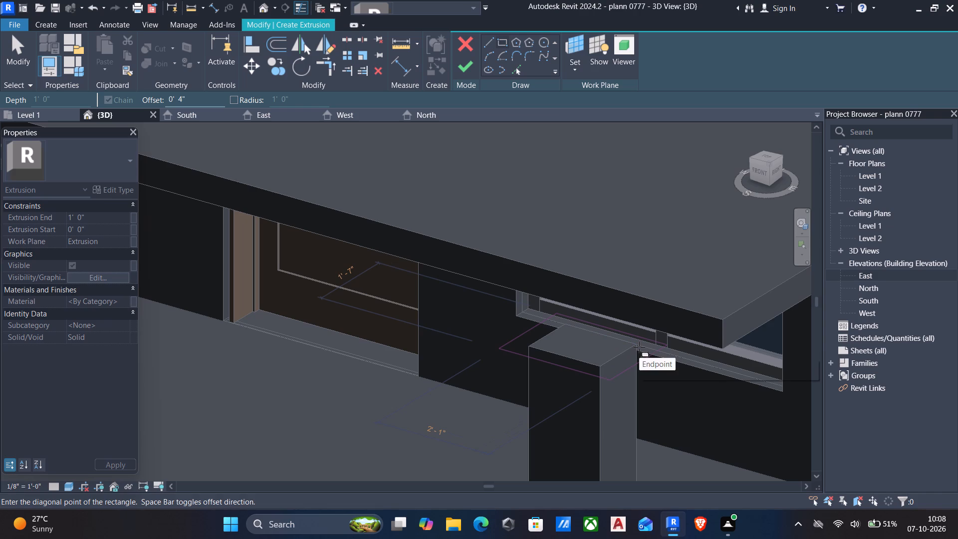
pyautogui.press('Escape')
# Sketch a rectangle around the right post's top face with a 2" outward offset.
pyautogui.moveTo(194, 98); pyautogui.dragTo(34, 97)
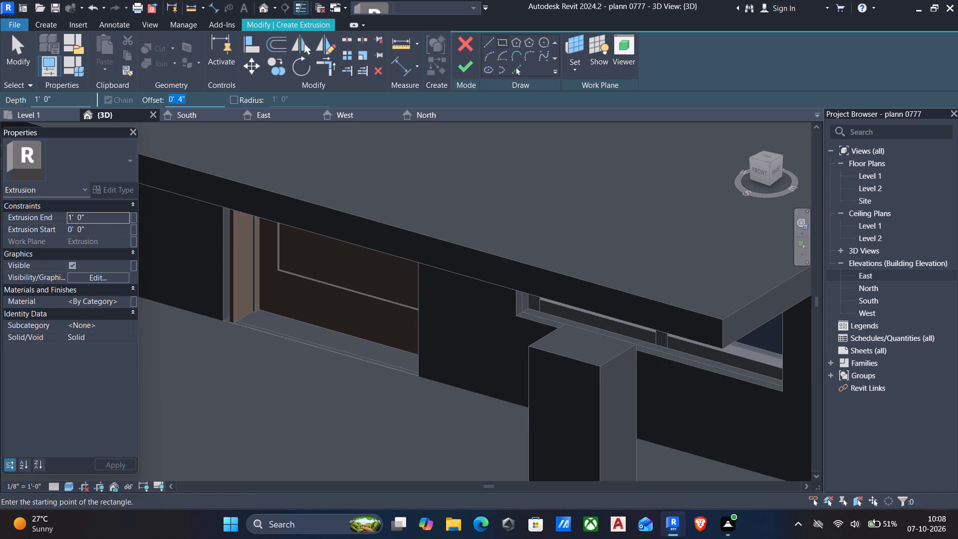
pyautogui.moveTo(34, 97); pyautogui.dragTo(0, 98)
pyautogui.press('2')
pyautogui.hotkey('shift', '"')
pyautogui.click(531, 347)
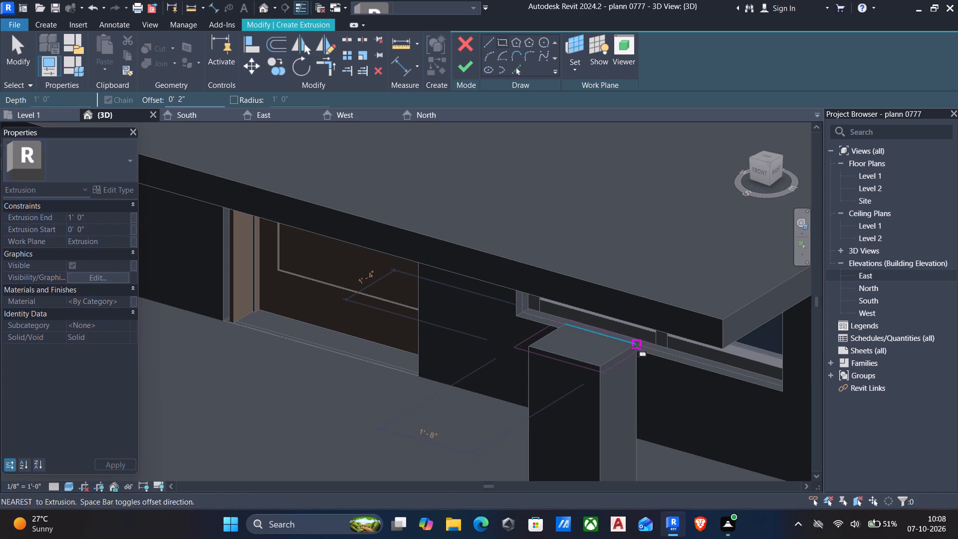
pyautogui.scroll(5, 636, 347)
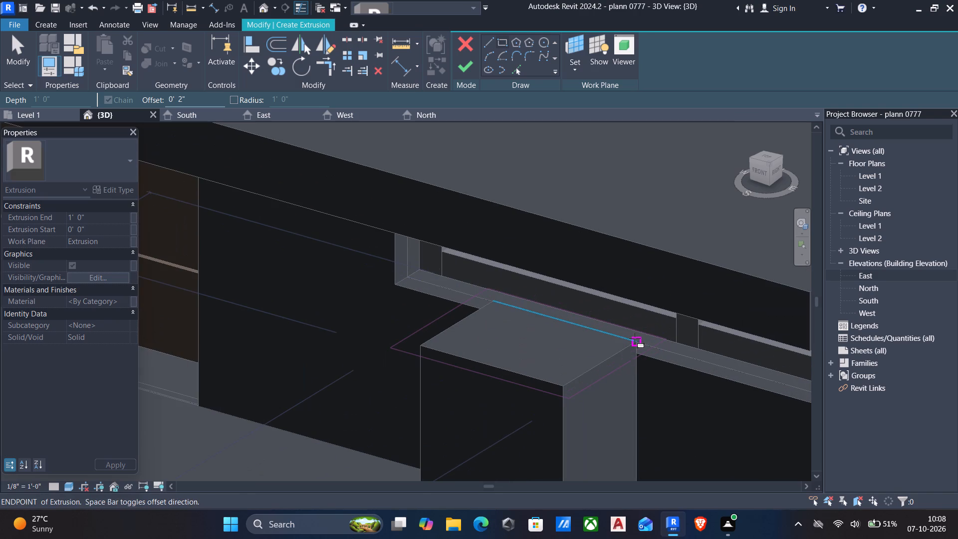
pyautogui.click(635, 338)
# Sketch a matching rectangle around the left post's top face with the same 2" outward offset.
pyautogui.scroll(-5, 598, 339)
pyautogui.scroll(-1, 401, 319)
pyautogui.moveTo(401, 319); pyautogui.dragTo(503, 310, button='middle')
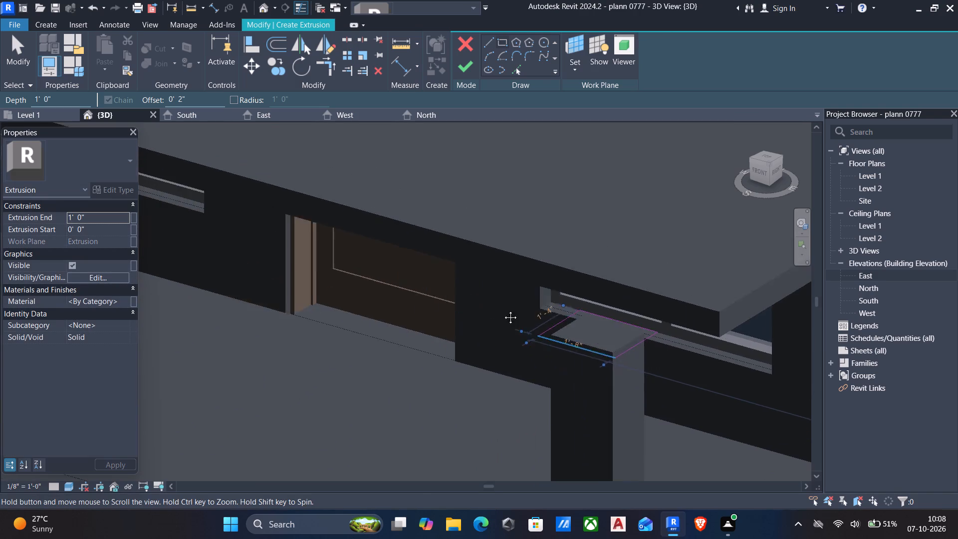
pyautogui.moveTo(503, 310); pyautogui.dragTo(727, 293, button='middle')
pyautogui.scroll(1, 730, 288)
pyautogui.scroll(-3, 491, 206)
pyautogui.moveTo(482, 210); pyautogui.dragTo(483, 210, button='middle')
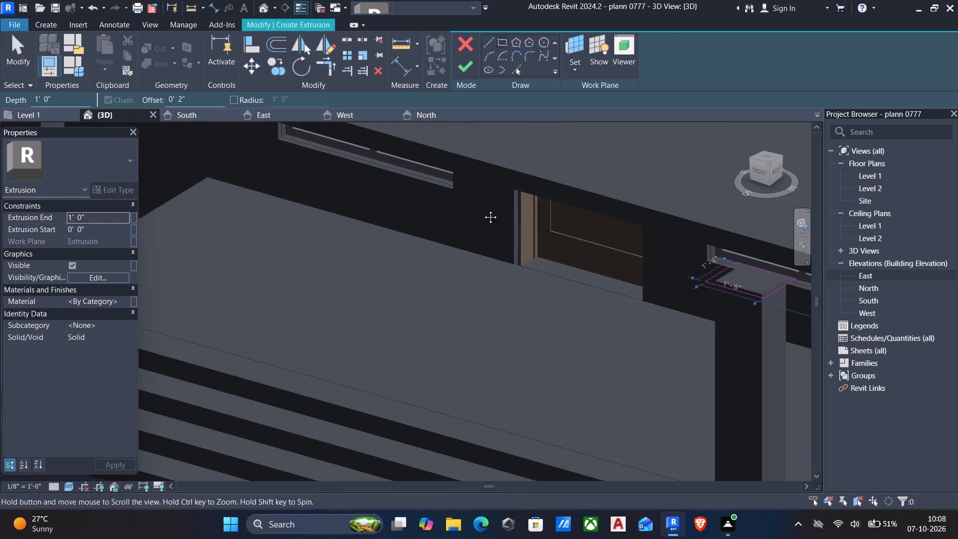
pyautogui.moveTo(483, 210); pyautogui.dragTo(689, 278, button='middle')
pyautogui.moveTo(332, 253); pyautogui.dragTo(561, 313, button='middle')
pyautogui.scroll(4, 345, 179)
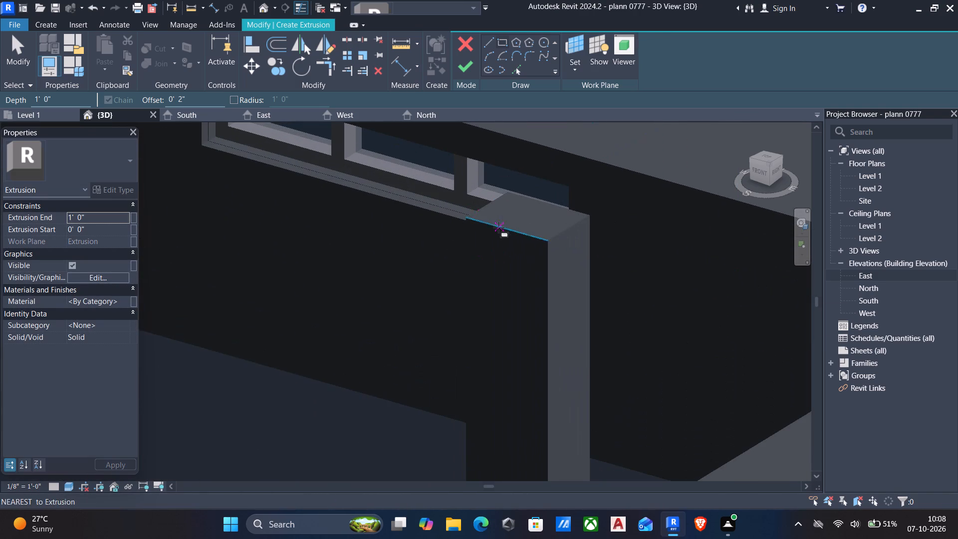
pyautogui.click(468, 218)
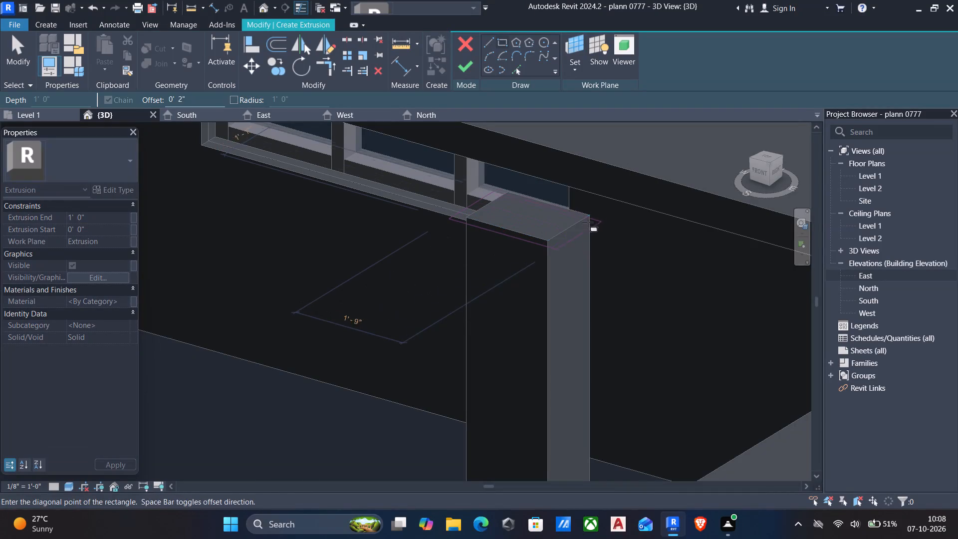
pyautogui.scroll(4, 605, 220)
pyautogui.click(577, 210)
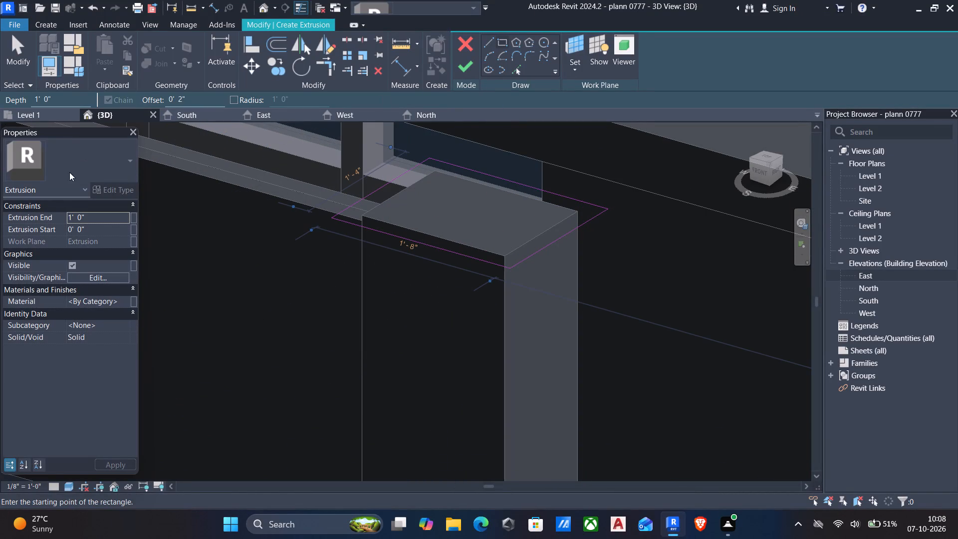
# Complete the post caps' sketch, set their extrusion end to 4" and finish the in-place model.
pyautogui.click(462, 59)
pyautogui.scroll(-3, 467, 156)
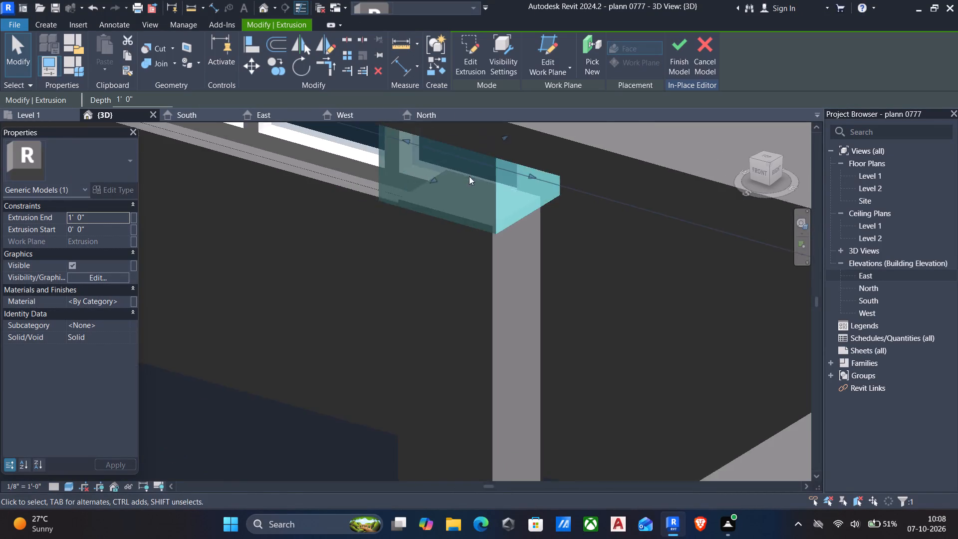
pyautogui.scroll(-8, 469, 176)
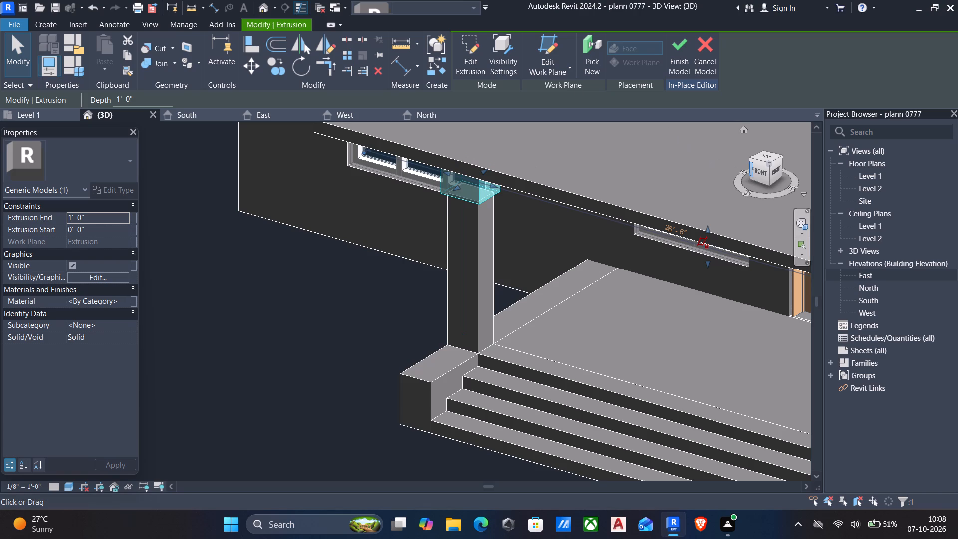
pyautogui.click(756, 172)
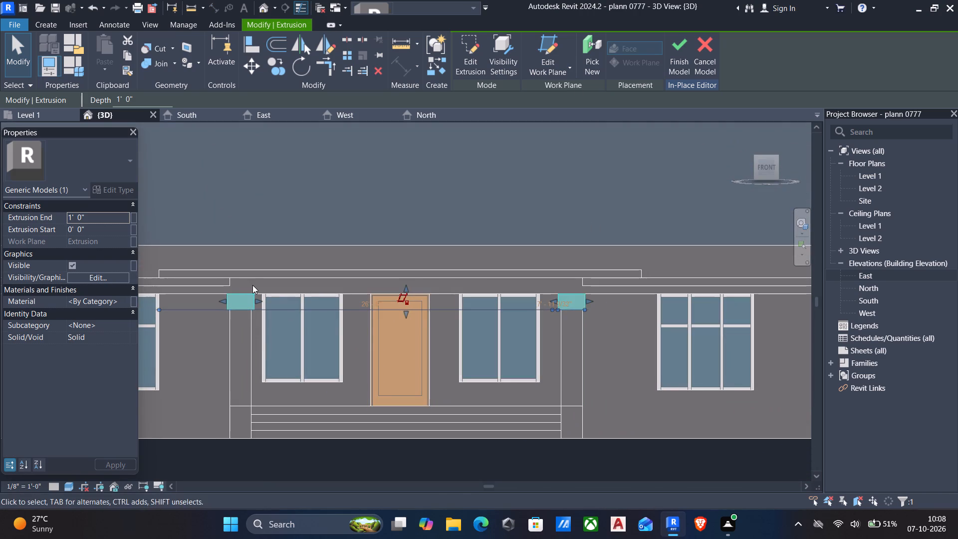
pyautogui.scroll(5, 246, 281)
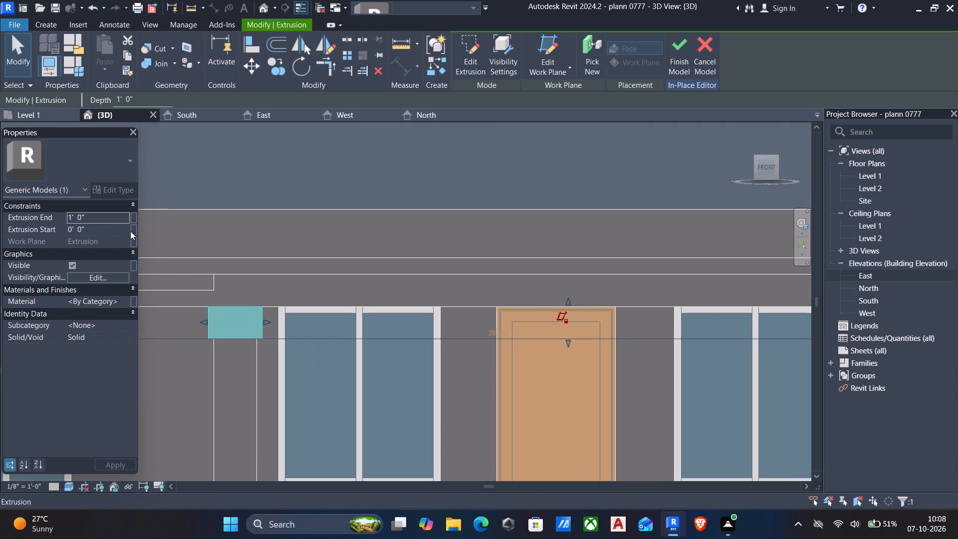
pyautogui.click(114, 216)
pyautogui.write('4"')
pyautogui.press('Return')
pyautogui.scroll(-4, 396, 295)
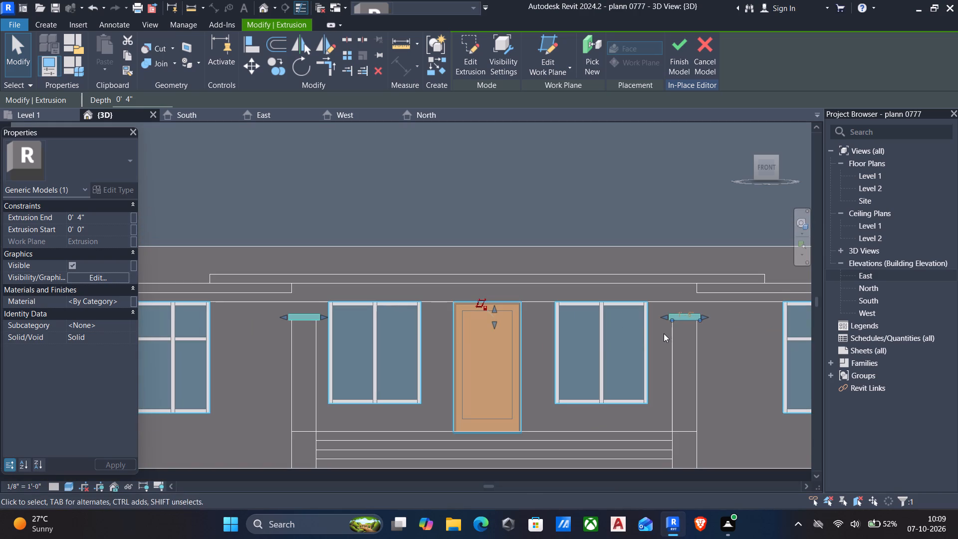
pyautogui.scroll(-1, 668, 339)
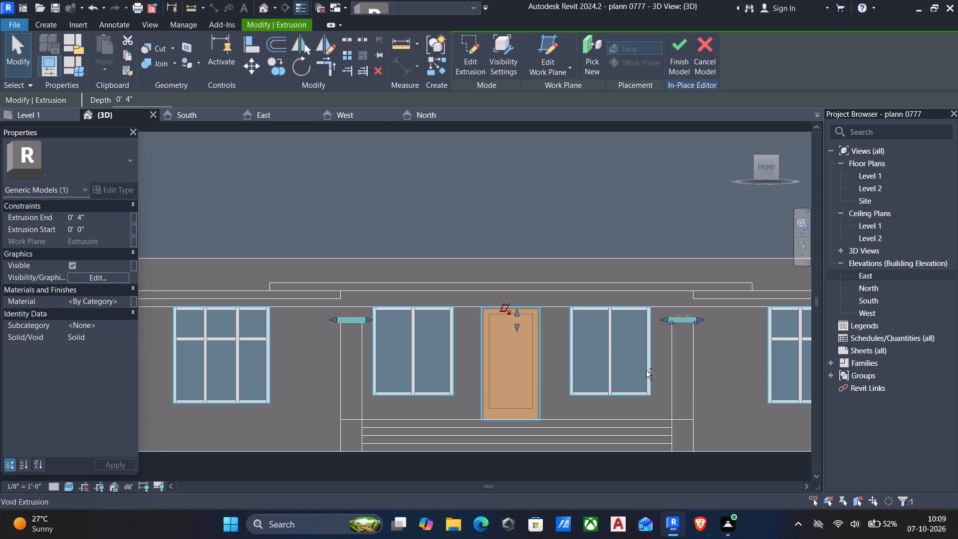
pyautogui.keyDown('shift'); pyautogui.moveTo(587, 394); pyautogui.dragTo(573, 398, button='middle'); pyautogui.keyUp('shift')
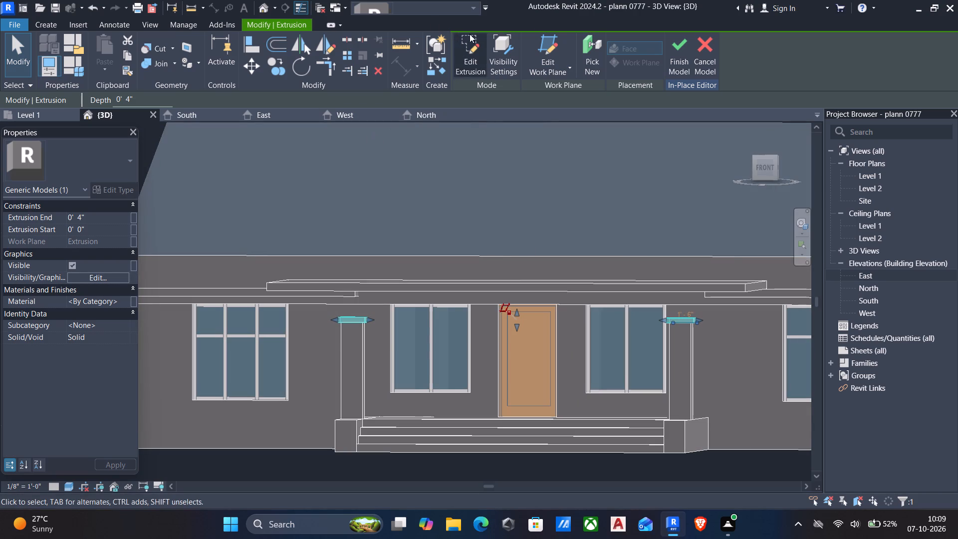
pyautogui.click(676, 44)
pyautogui.scroll(-2, 564, 134)
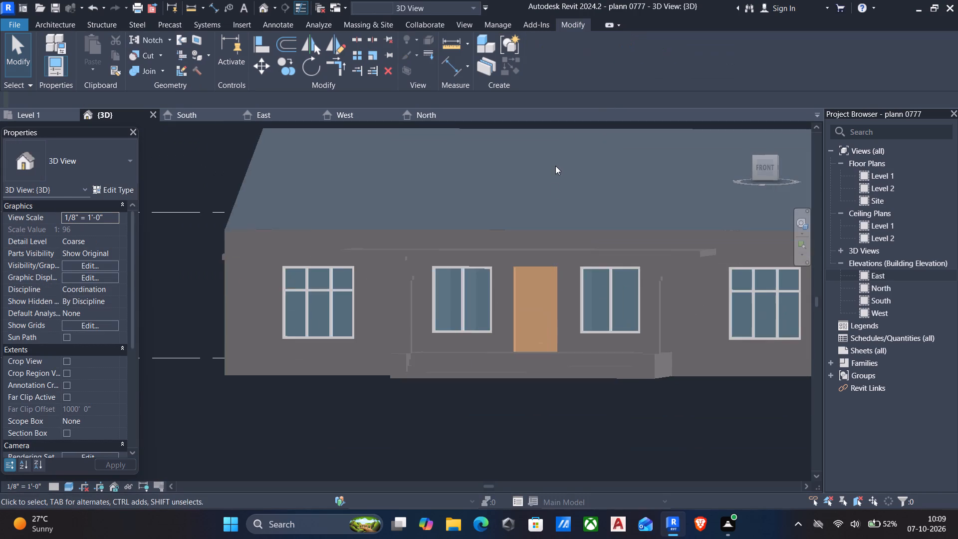
# Reopen the facade model in place and start an extrusion with the left post cap's top face as its work plane.
pyautogui.scroll(5, 408, 271)
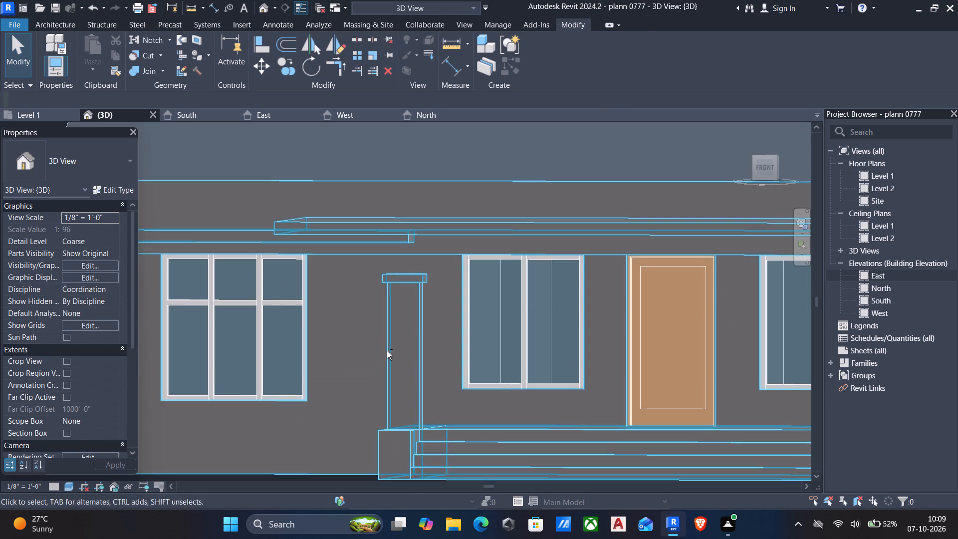
pyautogui.keyDown('shift'); pyautogui.moveTo(417, 363); pyautogui.dragTo(378, 455, button='middle'); pyautogui.keyUp('shift')
pyautogui.scroll(1, 449, 296)
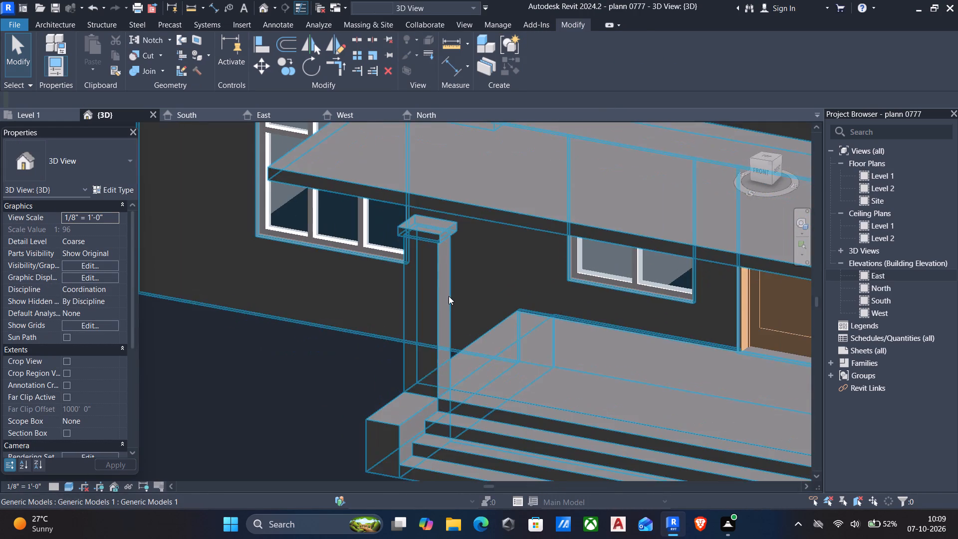
pyautogui.click(441, 287)
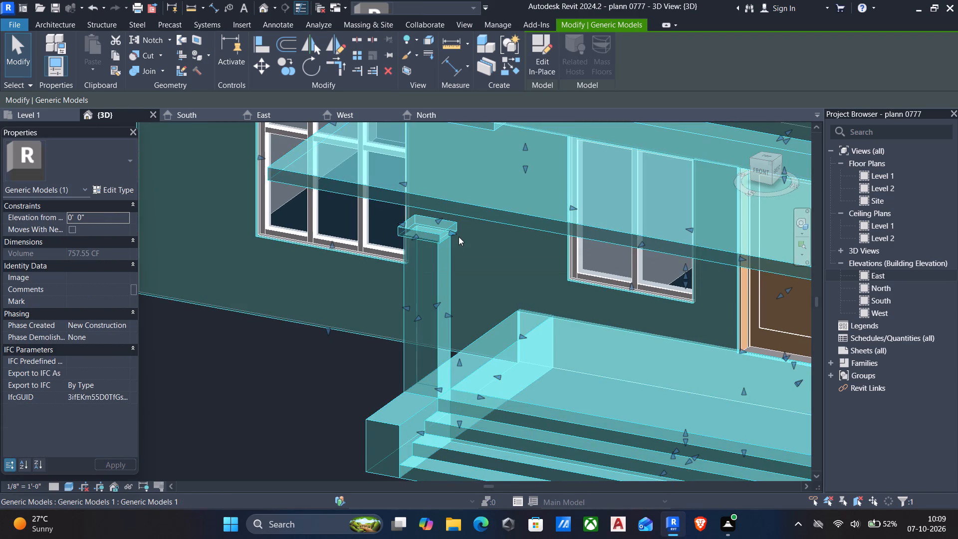
pyautogui.click(543, 51)
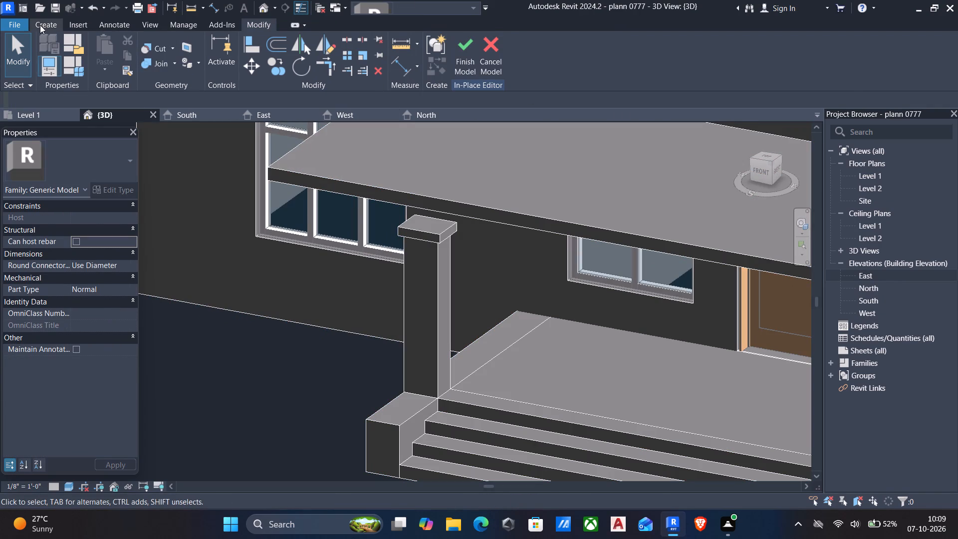
pyautogui.click(40, 25)
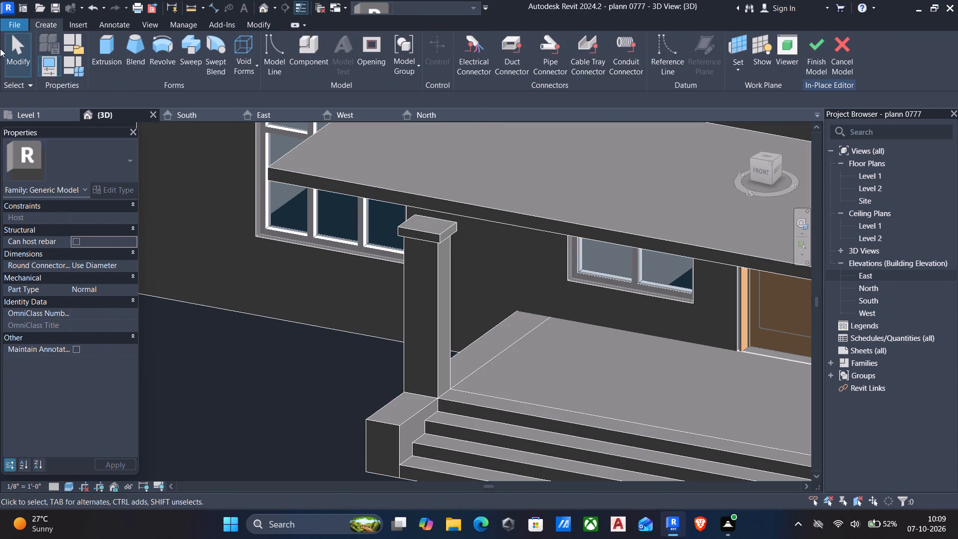
pyautogui.click(101, 40)
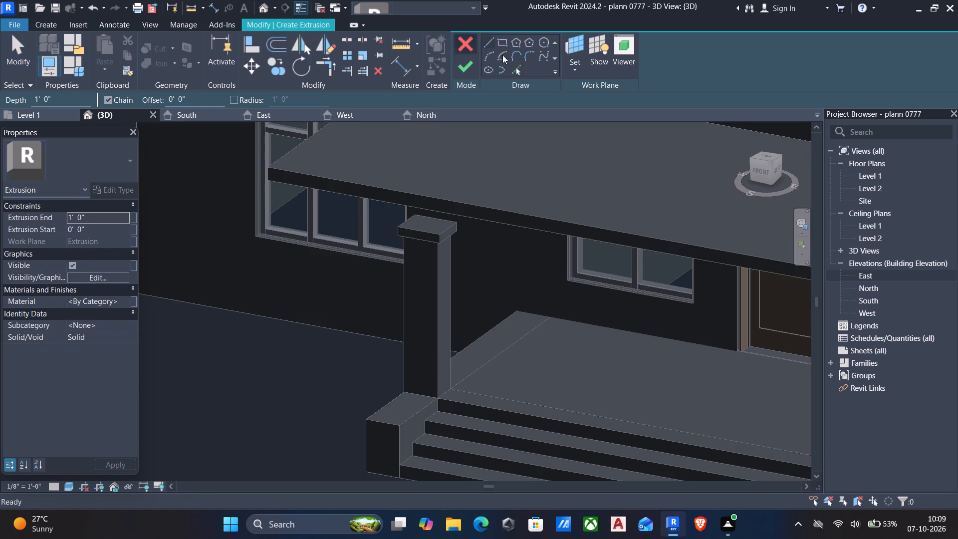
pyautogui.click(578, 74)
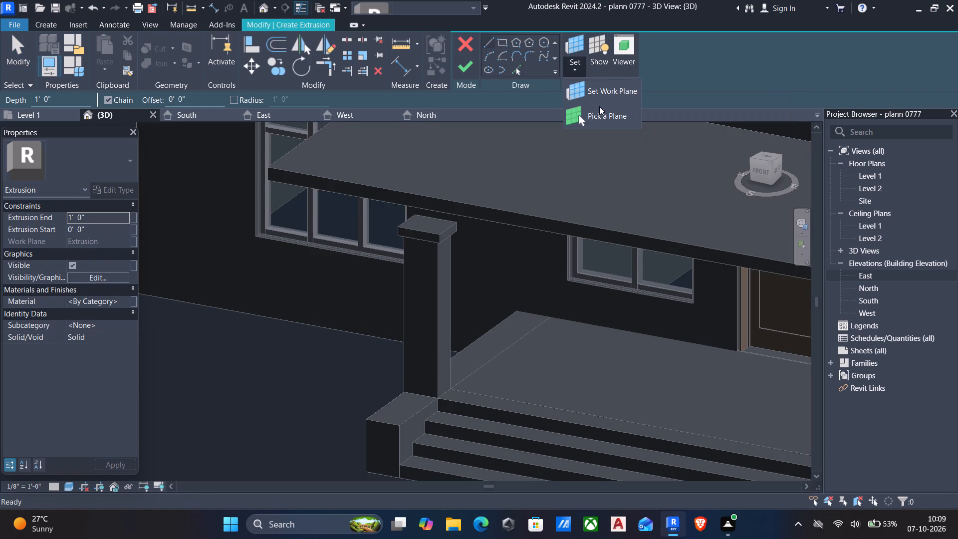
pyautogui.click(600, 115)
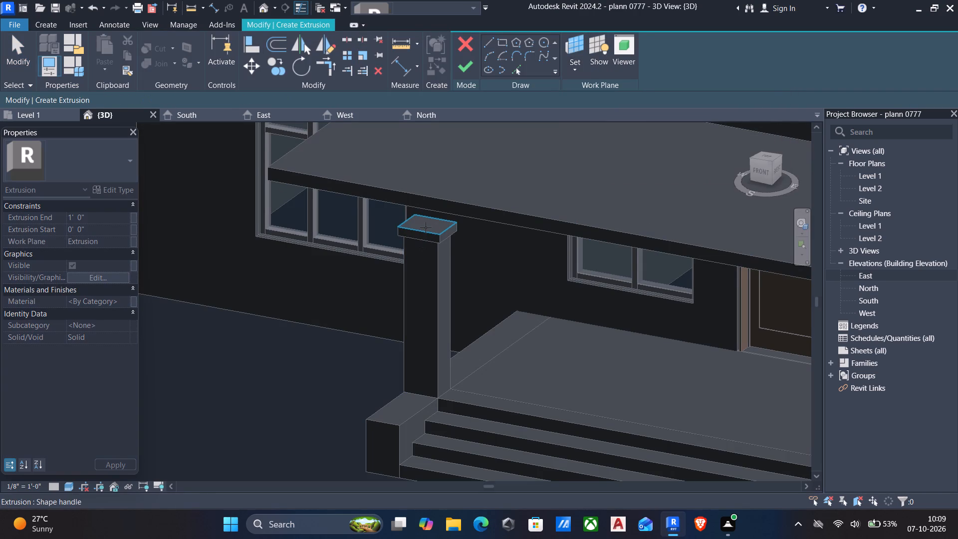
pyautogui.click(426, 228)
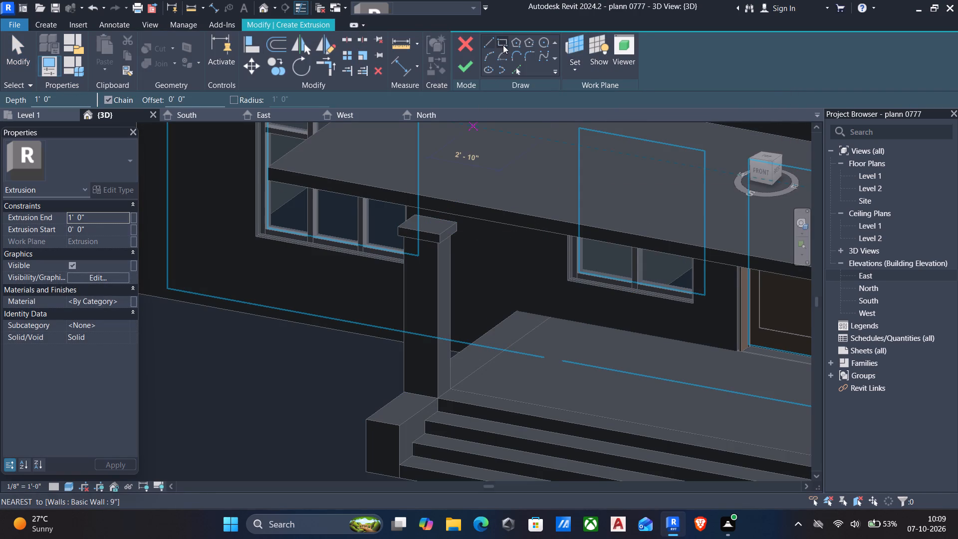
# Sketch a 1'-4" by 1'-0" rectangle on the left post cap's top face, using a 2" inward offset from its corners.
pyautogui.click(503, 44)
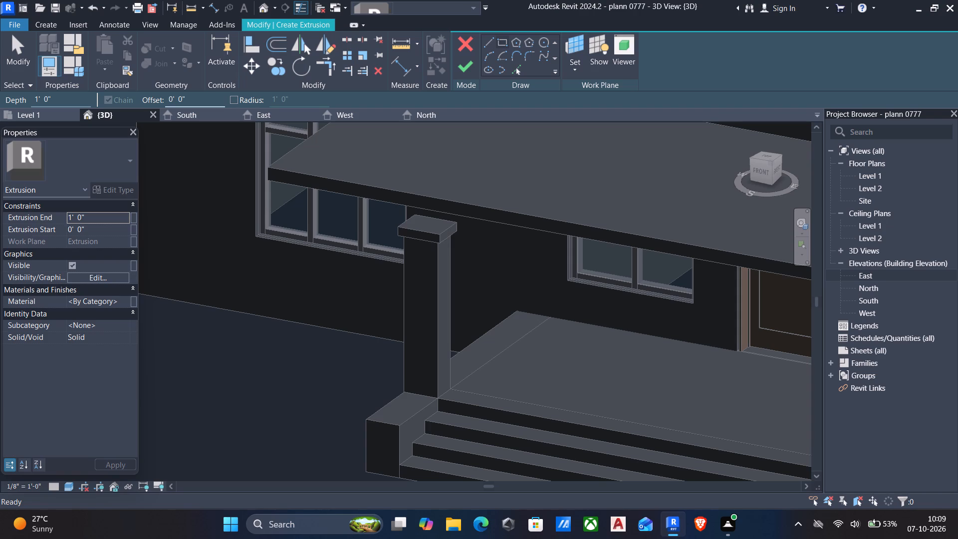
pyautogui.moveTo(211, 96); pyautogui.dragTo(122, 94)
pyautogui.write('2"')
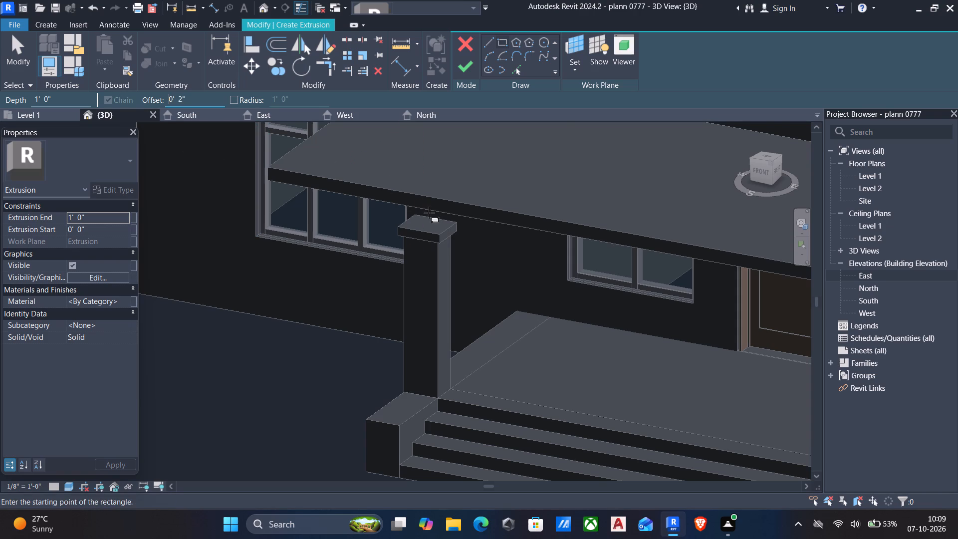
pyautogui.scroll(5, 441, 232)
pyautogui.click(440, 234)
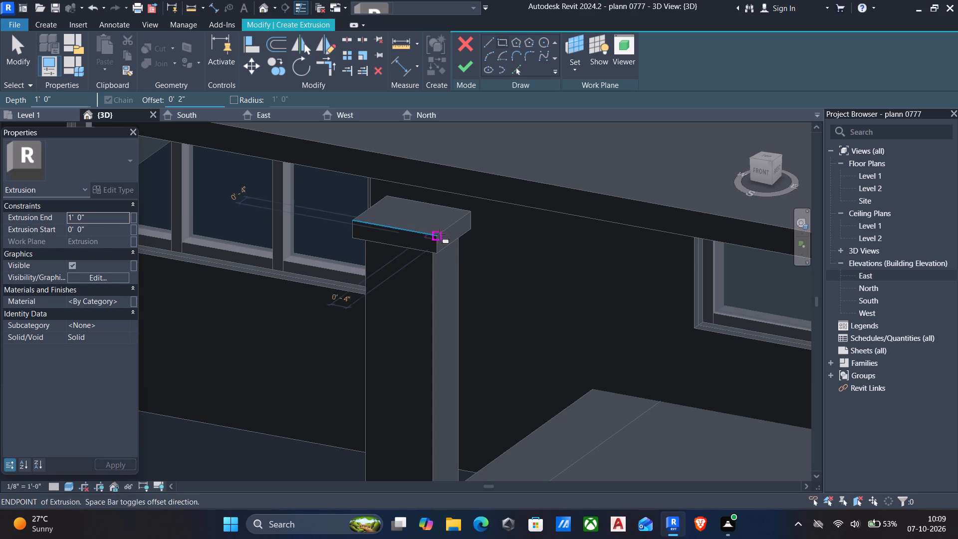
pyautogui.press('space')
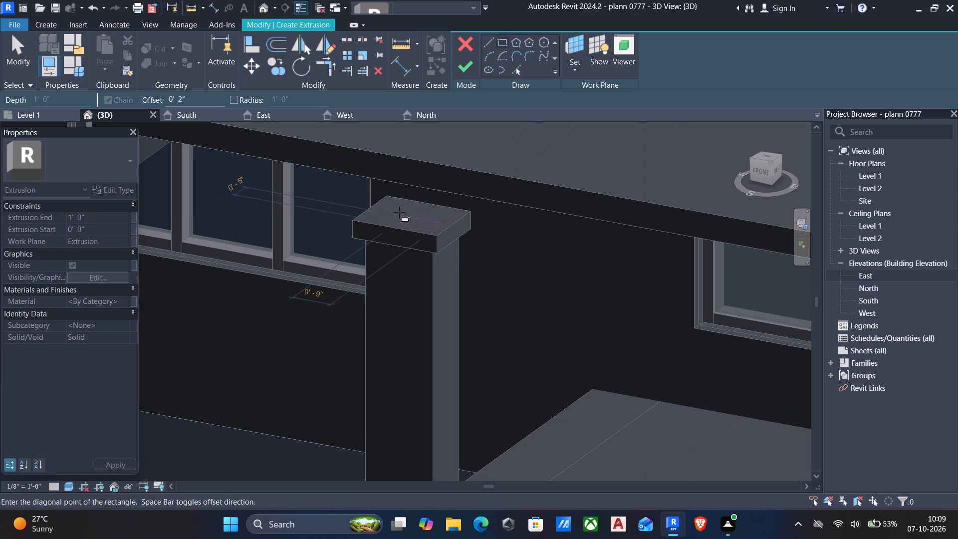
pyautogui.scroll(4, 399, 212)
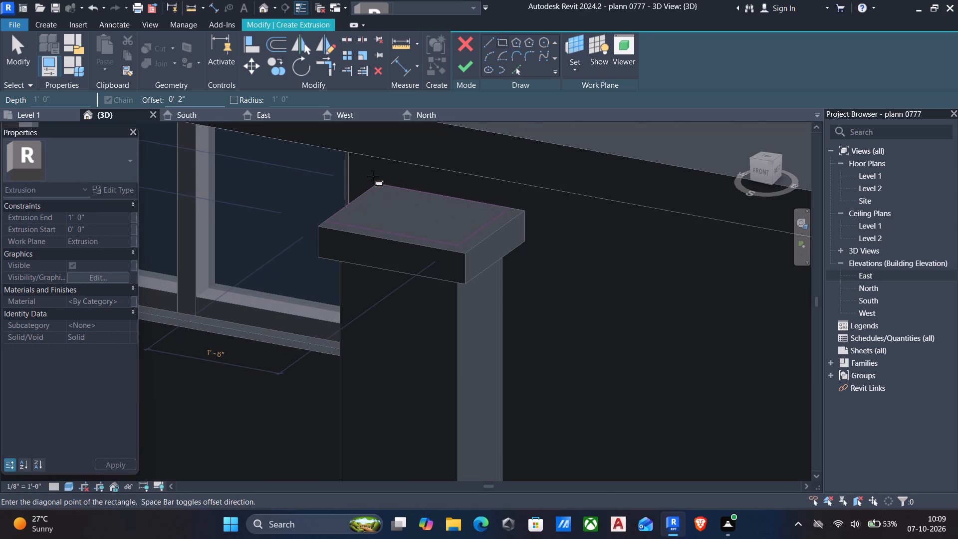
pyautogui.scroll(5, 376, 182)
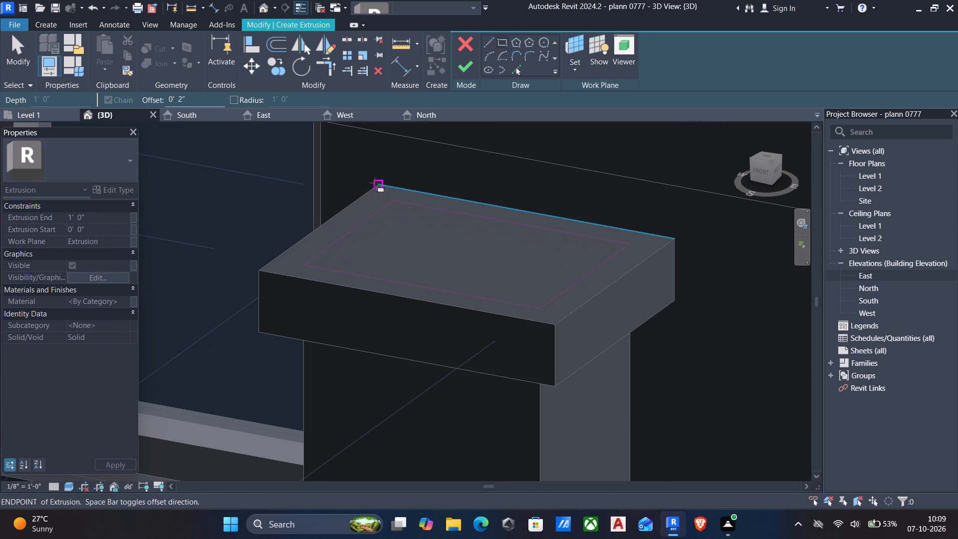
pyautogui.click(375, 183)
pyautogui.scroll(-7, 382, 204)
pyautogui.scroll(-3, 467, 256)
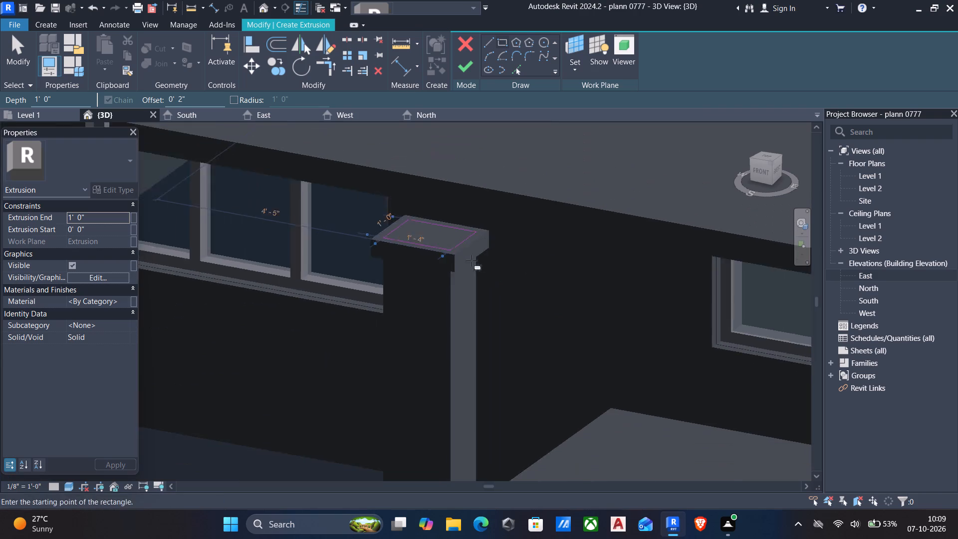
# Sketch a matching rectangle on the right post cap's top face with the same 2" inward offset.
pyautogui.scroll(-2, 472, 261)
pyautogui.scroll(-3, 523, 277)
pyautogui.scroll(-4, 457, 297)
pyautogui.moveTo(534, 331); pyautogui.dragTo(458, 283, button='middle')
pyautogui.scroll(6, 727, 293)
pyautogui.scroll(12, 555, 263)
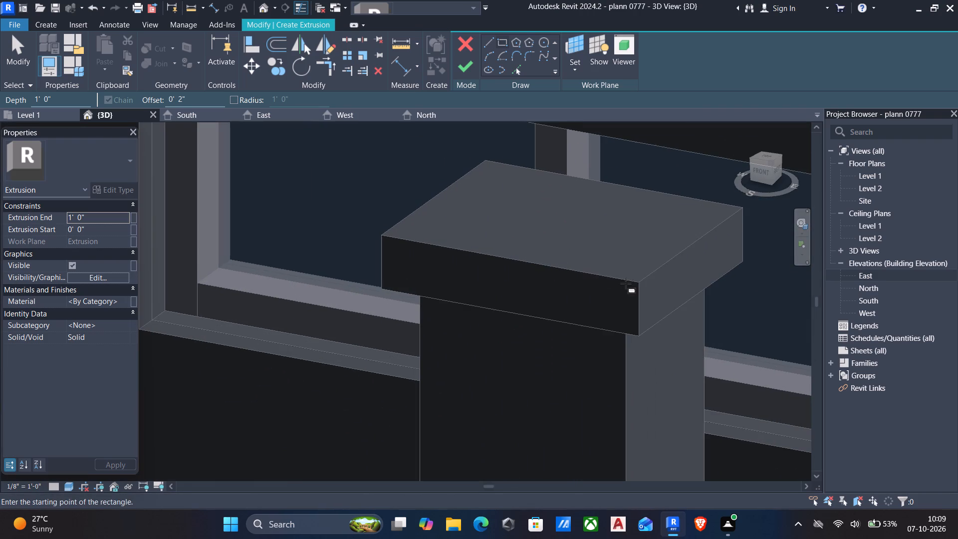
pyautogui.click(642, 283)
pyautogui.scroll(2, 500, 183)
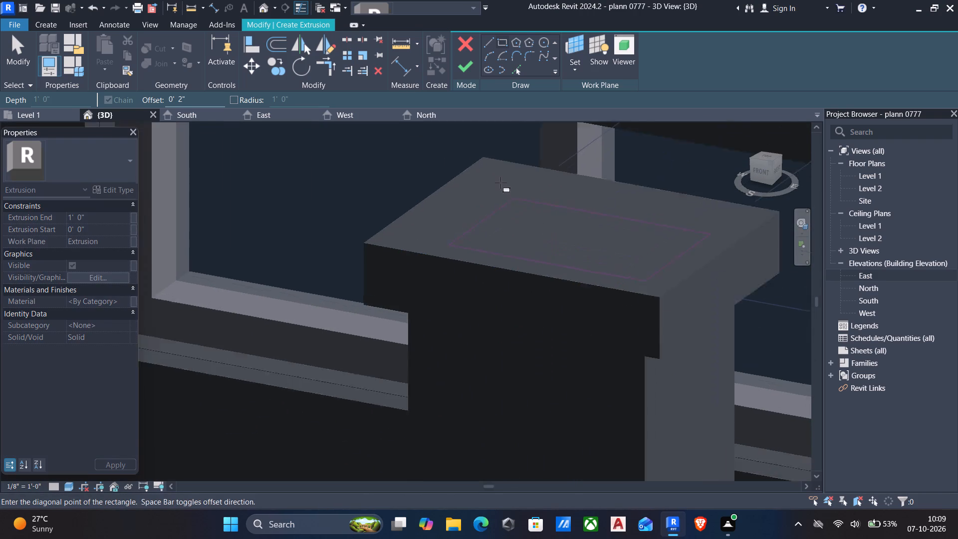
pyautogui.scroll(2, 500, 183)
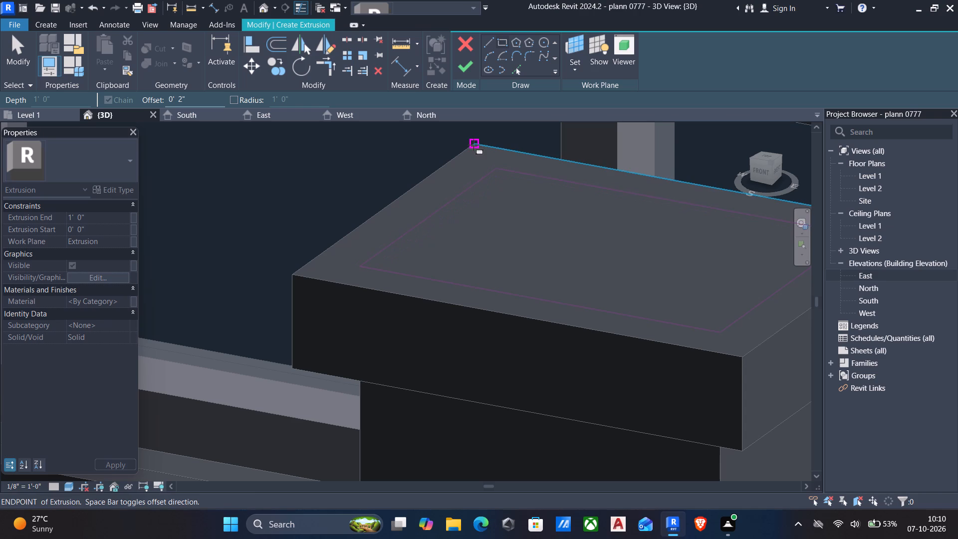
pyautogui.click(474, 146)
pyautogui.scroll(-5, 474, 170)
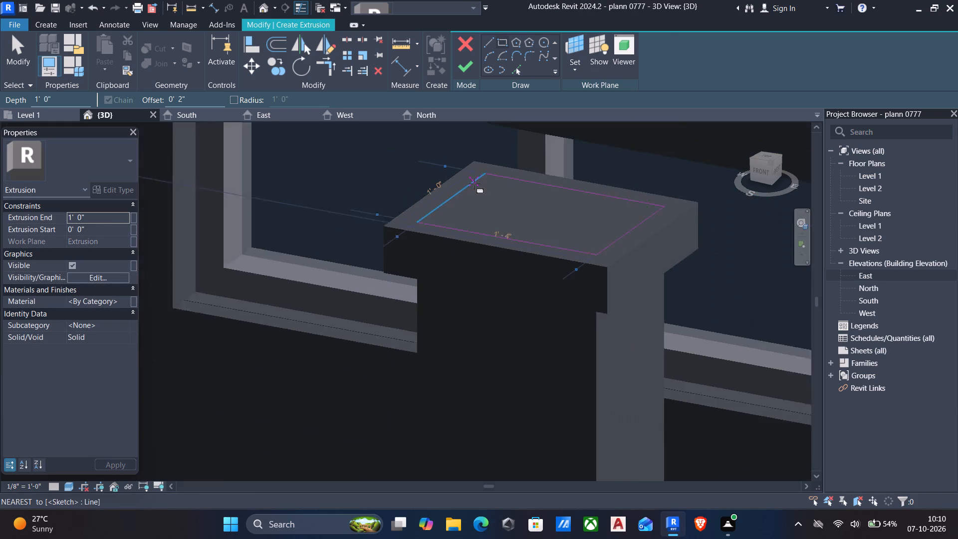
# Complete the sketch to extrude both rectangles 1' 0" up from the post caps.
pyautogui.scroll(-7, 474, 184)
pyautogui.scroll(-11, 470, 229)
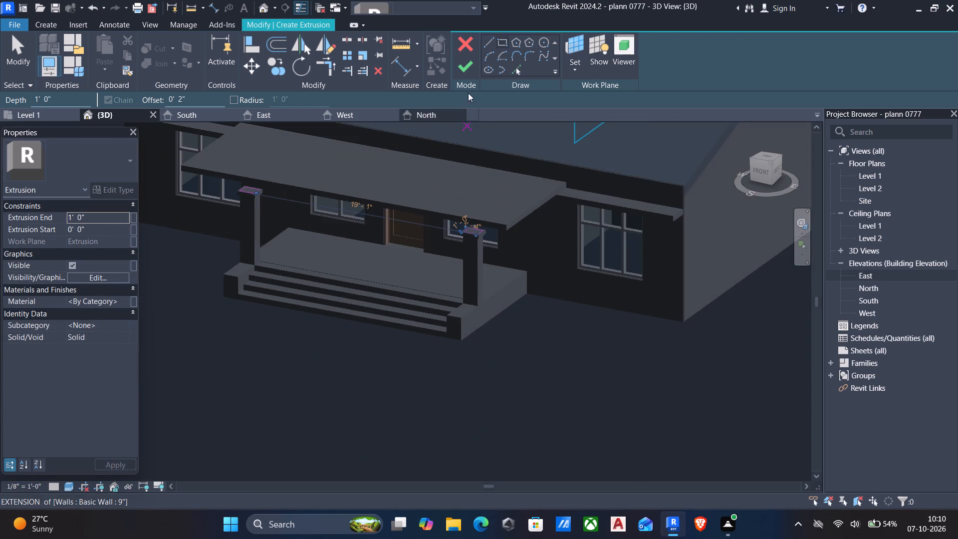
pyautogui.click(468, 61)
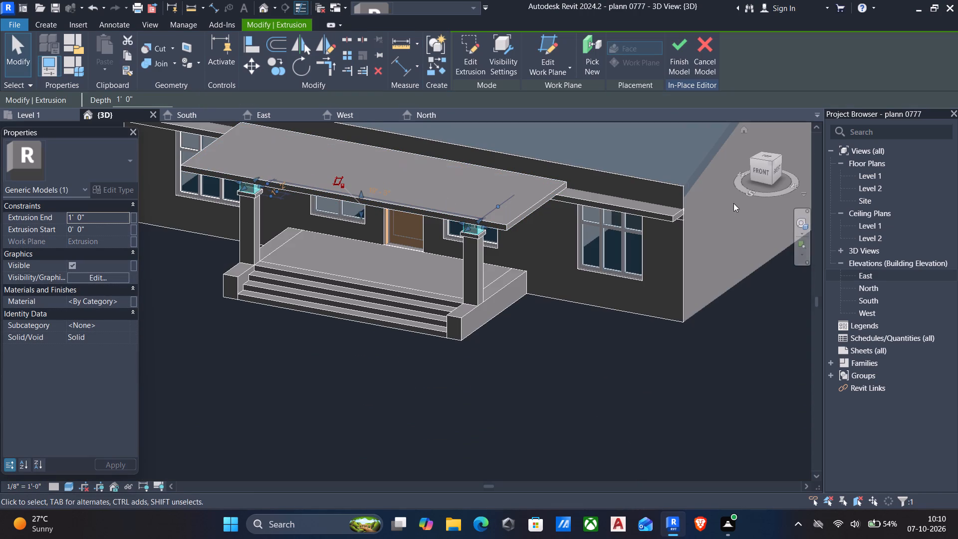
pyautogui.click(760, 171)
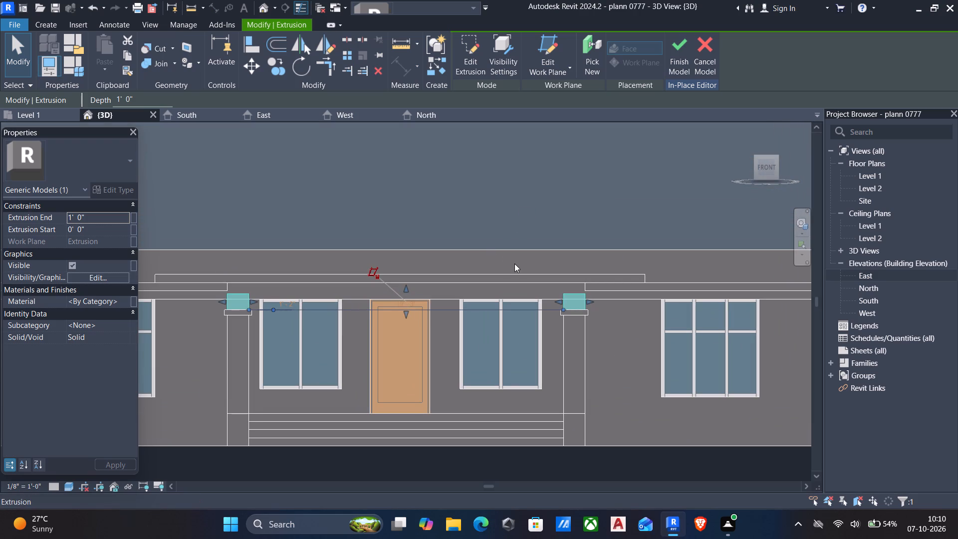
pyautogui.press('Escape')
# Align the top face of the new post extensions to the porch canopy's underside and finish the in-place model.
pyautogui.scroll(-4, 538, 305)
pyautogui.keyDown('shift'); pyautogui.moveTo(534, 314); pyautogui.dragTo(483, 344, button='middle'); pyautogui.keyUp('shift')
pyautogui.keyDown('shift'); pyautogui.scroll(-1, 498, 330); pyautogui.keyUp('shift')
pyautogui.scroll(5, 517, 342)
pyautogui.write('al')
pyautogui.scroll(-3, 534, 346)
pyautogui.keyDown('shift'); pyautogui.moveTo(547, 322); pyautogui.dragTo(575, 222, button='middle'); pyautogui.keyUp('shift')
pyautogui.keyDown('shift'); pyautogui.middleClick(575, 213); pyautogui.keyUp('shift')
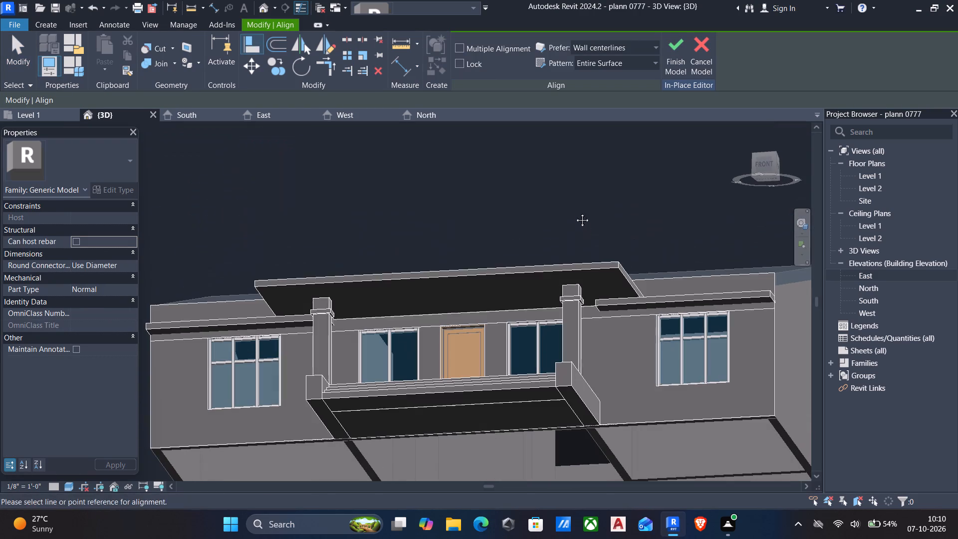
pyautogui.click(460, 280)
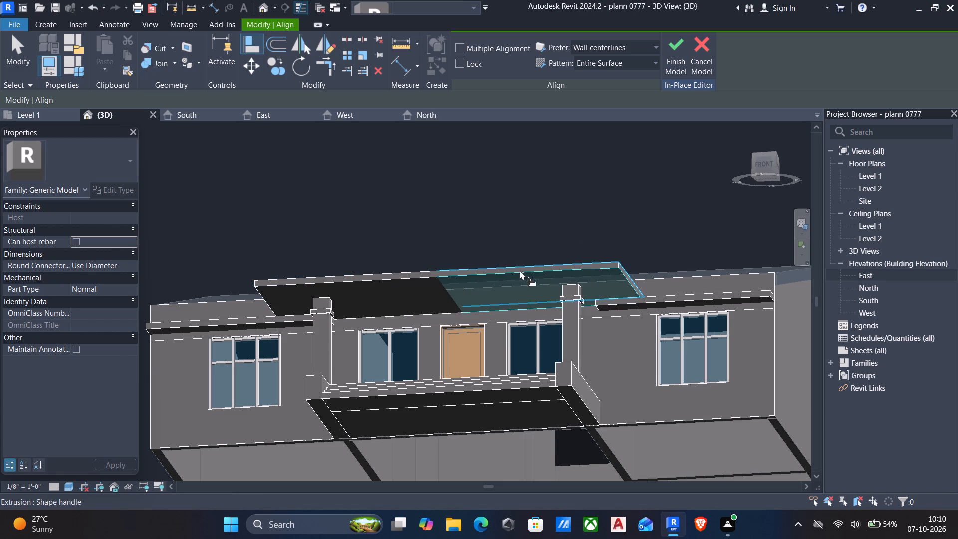
pyautogui.scroll(-2, 519, 278)
pyautogui.keyDown('shift'); pyautogui.moveTo(503, 321); pyautogui.dragTo(495, 343, button='middle'); pyautogui.keyUp('shift')
pyautogui.scroll(-1, 513, 339)
pyautogui.keyDown('shift'); pyautogui.moveTo(502, 332); pyautogui.dragTo(500, 379, button='middle'); pyautogui.keyUp('shift')
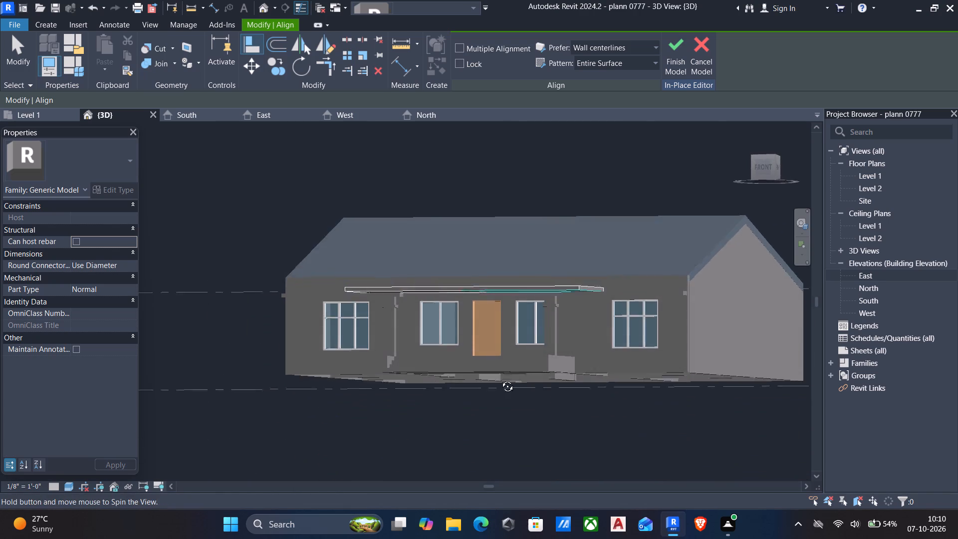
pyautogui.keyDown('shift'); pyautogui.moveTo(500, 379); pyautogui.dragTo(501, 413, button='middle'); pyautogui.keyUp('shift')
pyautogui.scroll(9, 556, 285)
pyautogui.scroll(4, 511, 304)
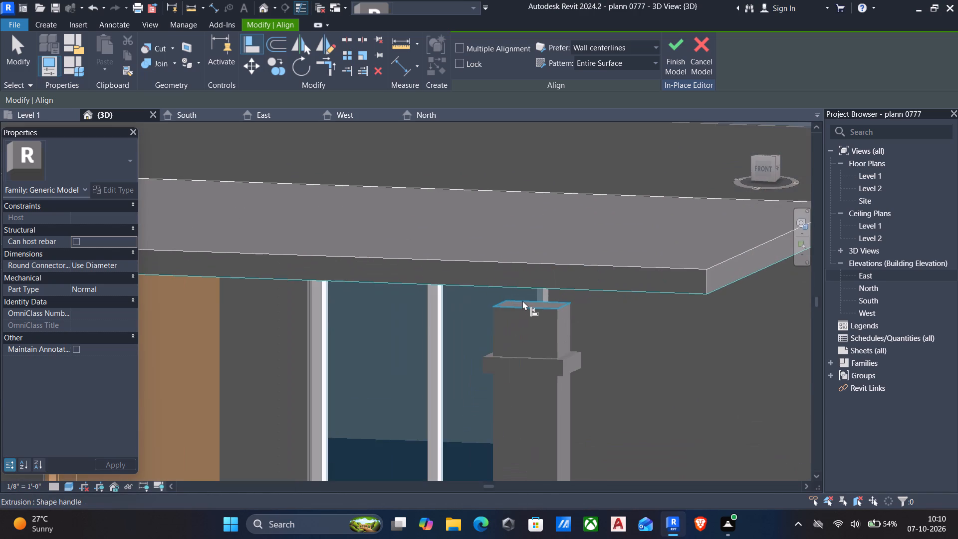
pyautogui.click(535, 304)
pyautogui.scroll(-5, 525, 312)
pyautogui.scroll(-3, 373, 333)
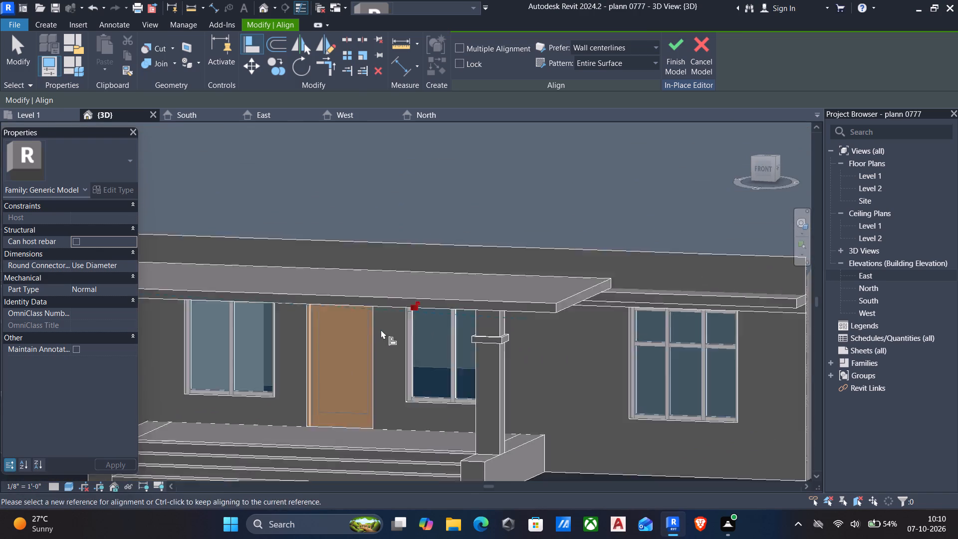
pyautogui.scroll(-1, 381, 329)
pyautogui.moveTo(437, 312); pyautogui.dragTo(472, 300, button='middle')
pyautogui.scroll(3, 277, 302)
pyautogui.scroll(-3, 287, 309)
pyautogui.moveTo(295, 310); pyautogui.dragTo(392, 296, button='middle')
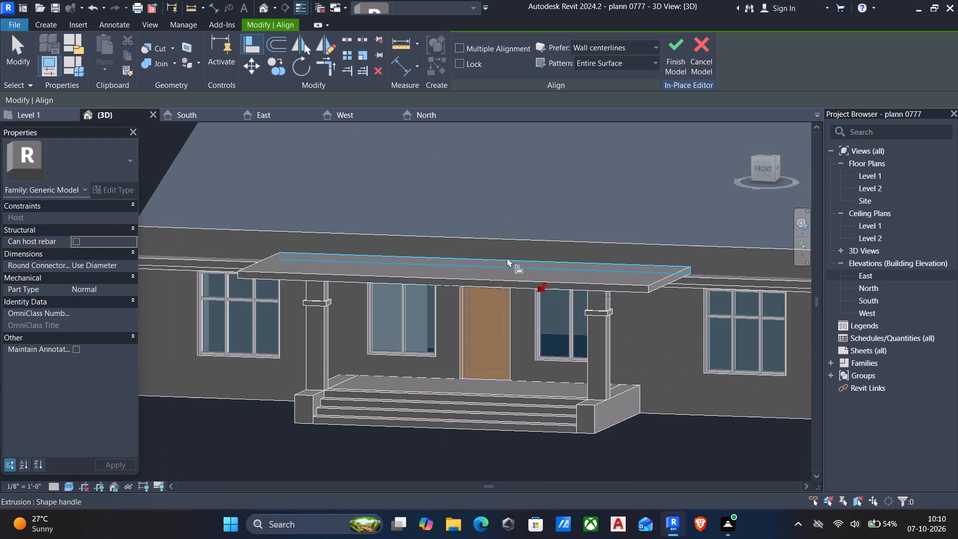
pyautogui.press('Escape')
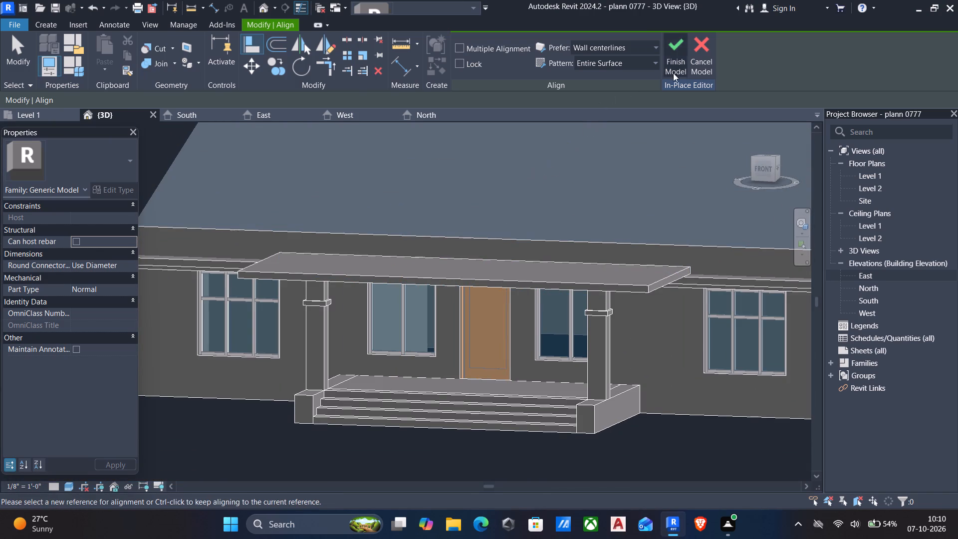
pyautogui.click(670, 42)
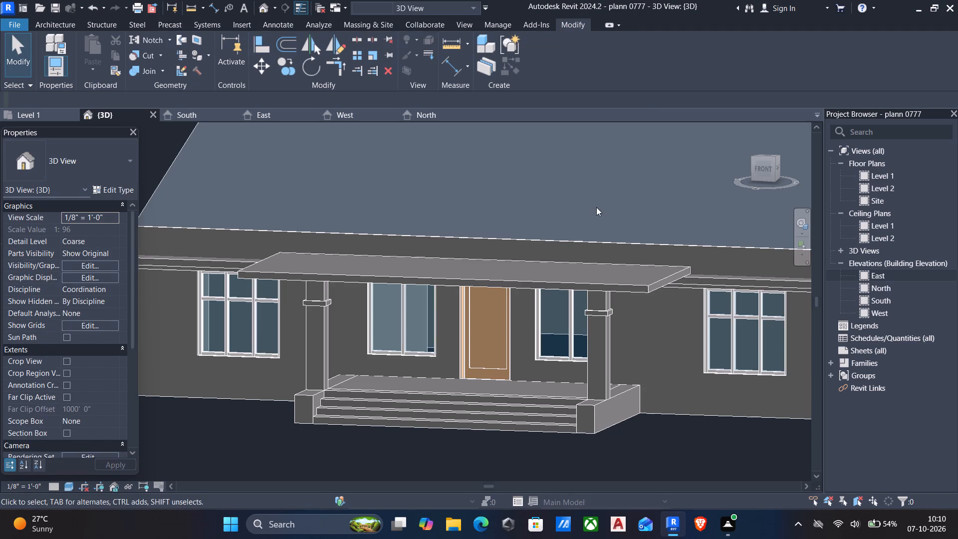
# Edit the gable roof's profile in the West elevation, extending the rear slope line past the rear wall to about 27'-4" long.
pyautogui.scroll(-3, 592, 218)
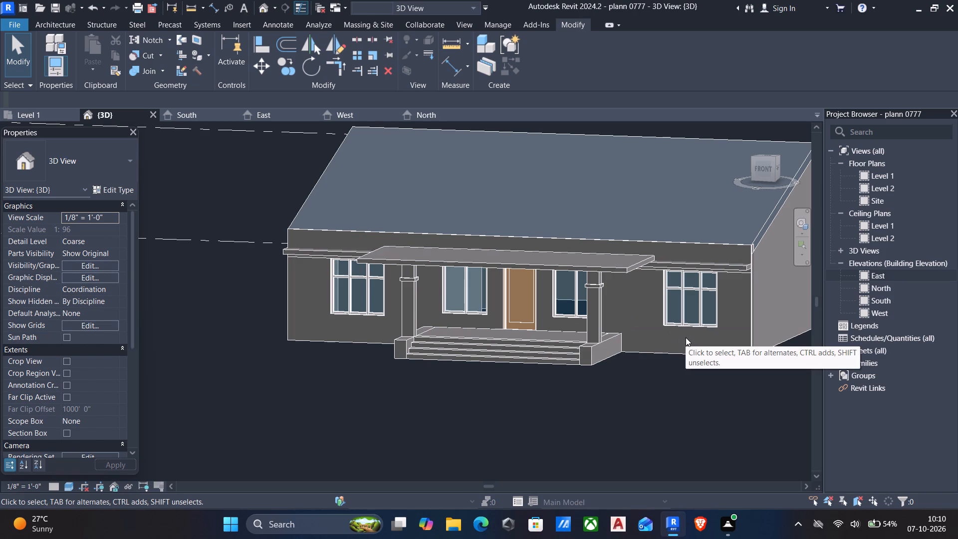
pyautogui.scroll(-2, 686, 337)
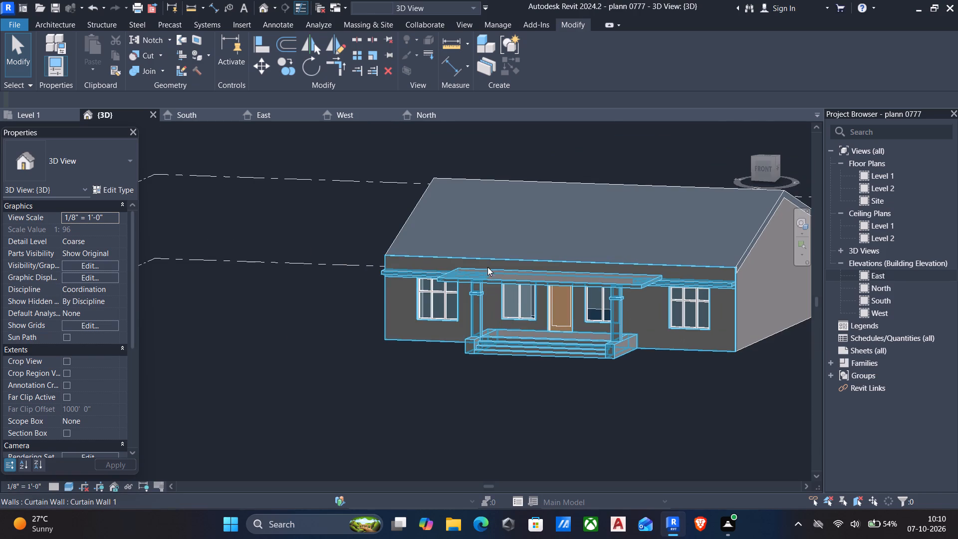
pyautogui.click(744, 245)
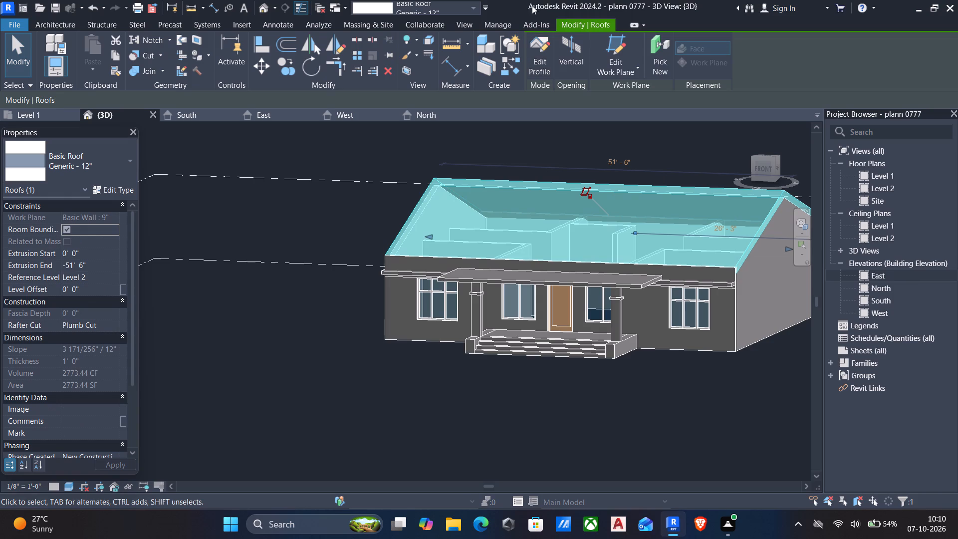
pyautogui.click(538, 50)
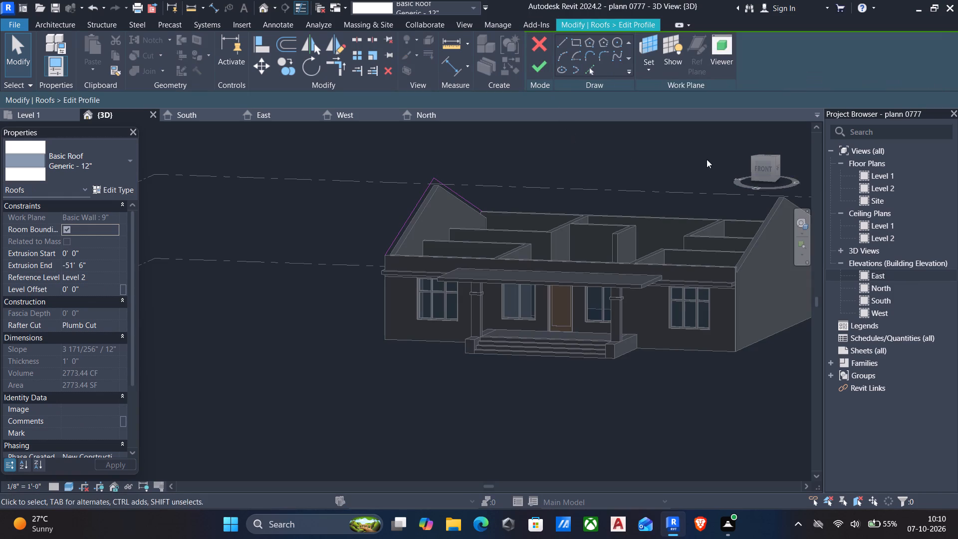
pyautogui.doubleClick(894, 311)
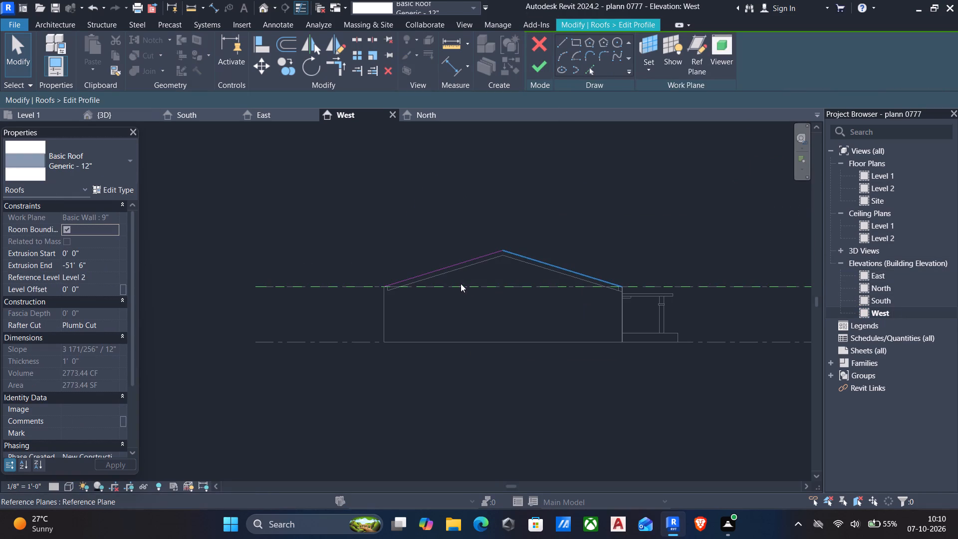
pyautogui.scroll(6, 416, 285)
pyautogui.scroll(4, 347, 285)
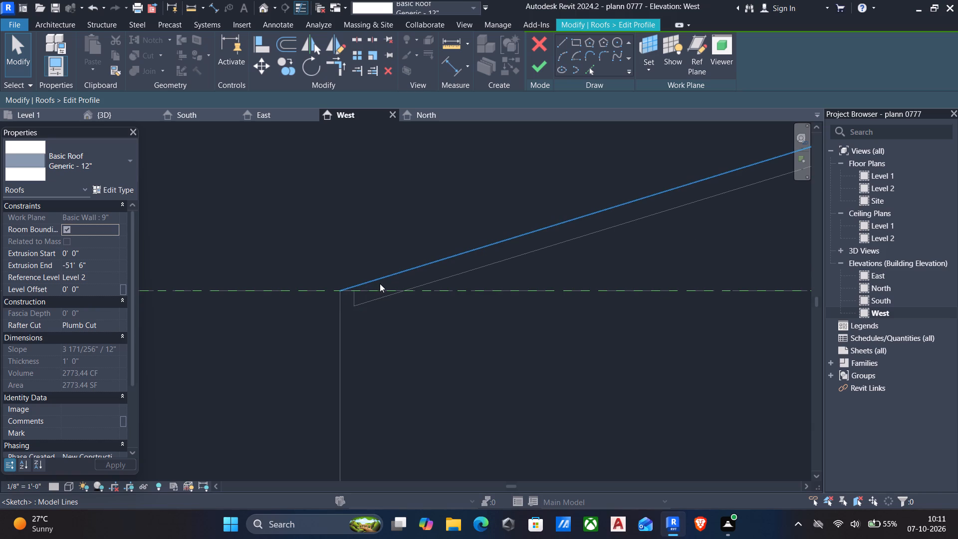
pyautogui.scroll(-2, 380, 283)
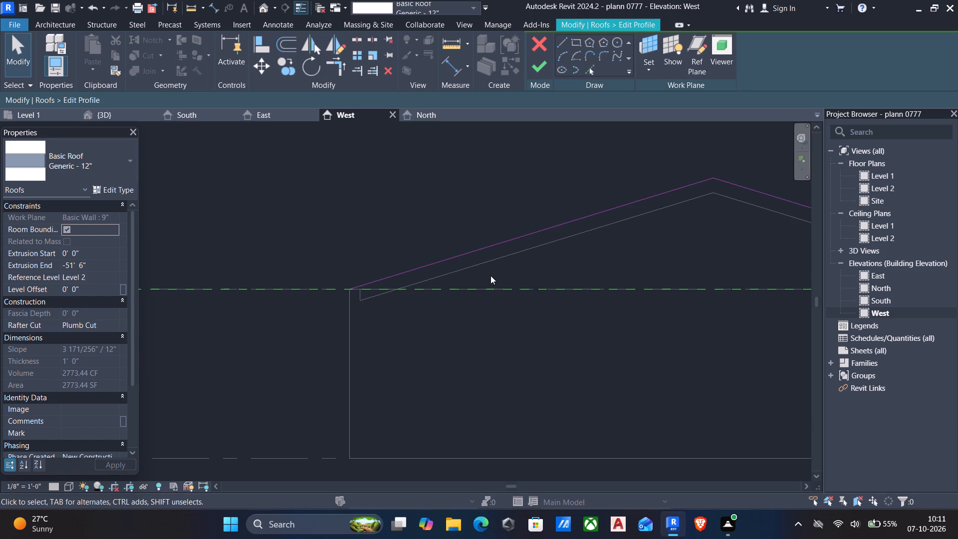
pyautogui.click(469, 254)
pyautogui.scroll(5, 349, 288)
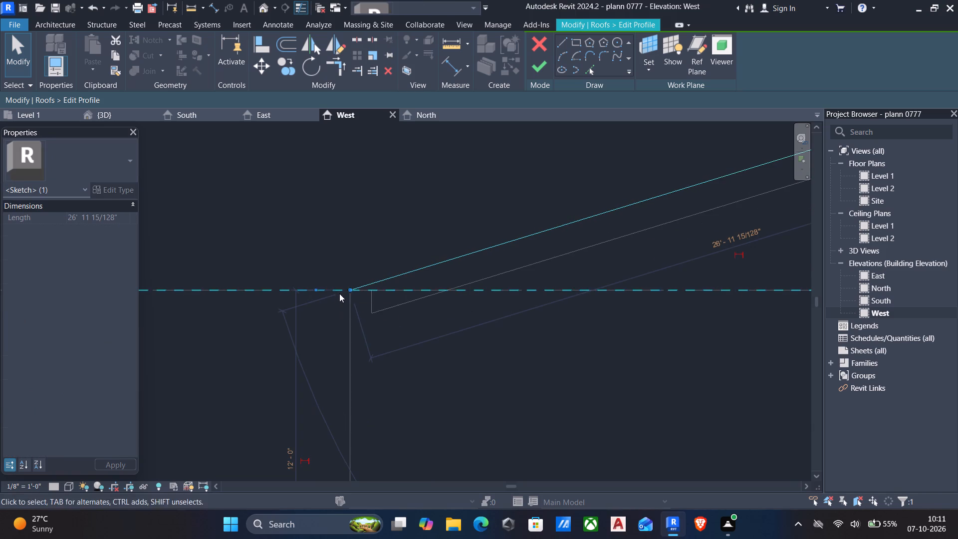
pyautogui.scroll(11, 341, 291)
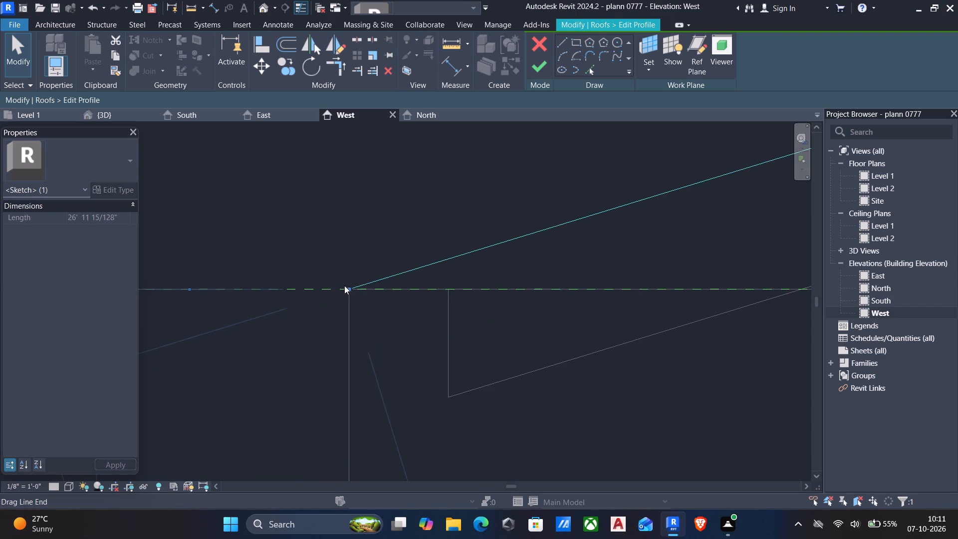
pyautogui.moveTo(346, 286); pyautogui.dragTo(297, 301)
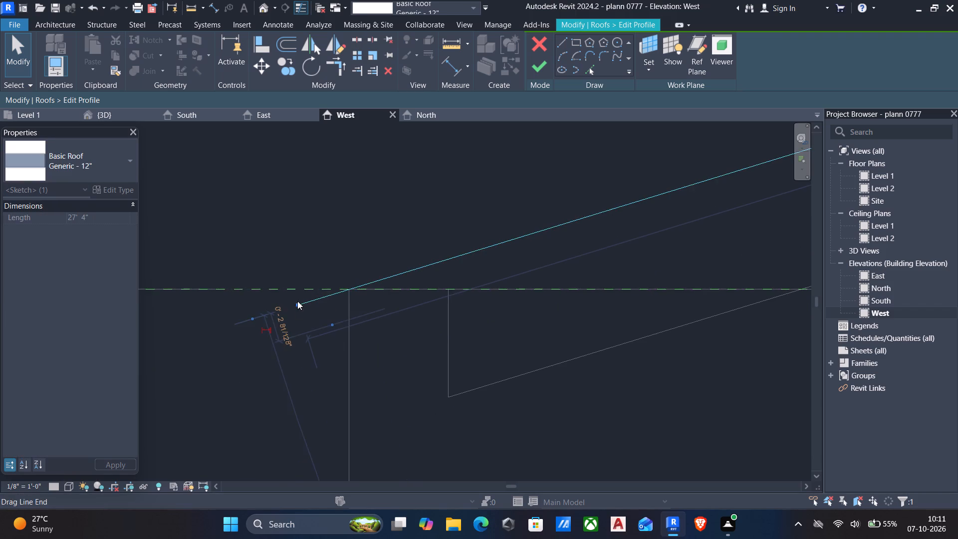
# Extend the front slope line past the front wall, ending about 3" below Level 2, and finish the roof profile.
pyautogui.scroll(-18, 309, 311)
pyautogui.scroll(-7, 325, 324)
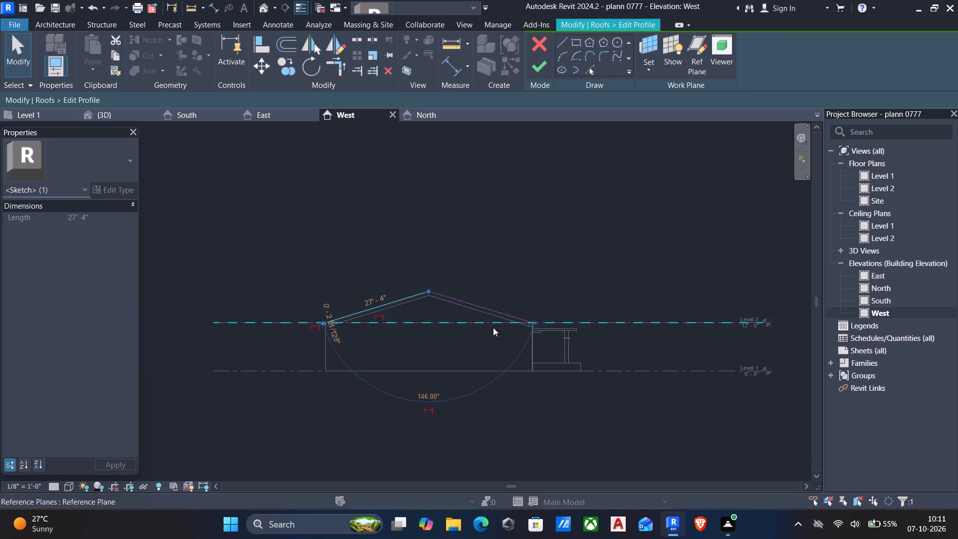
pyautogui.scroll(6, 502, 327)
pyautogui.scroll(11, 590, 307)
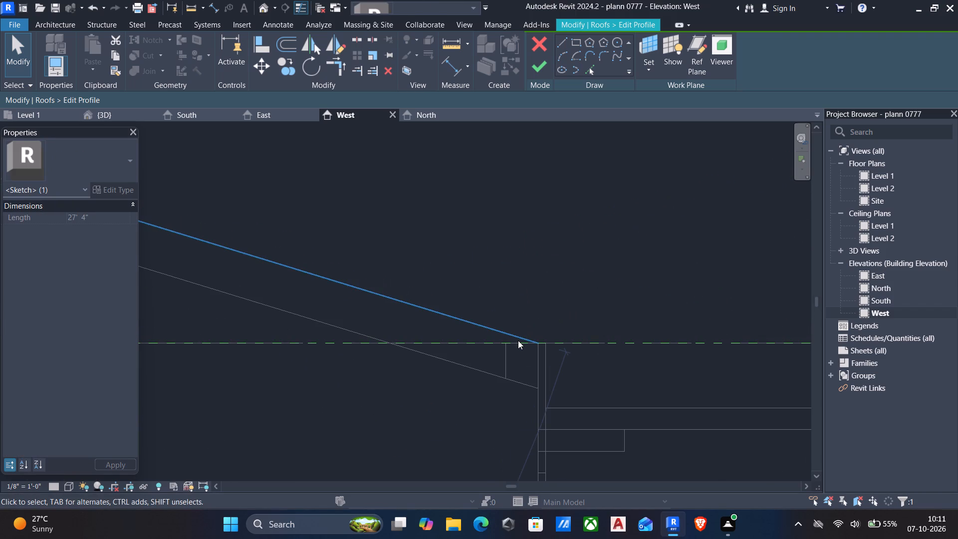
pyautogui.click(522, 338)
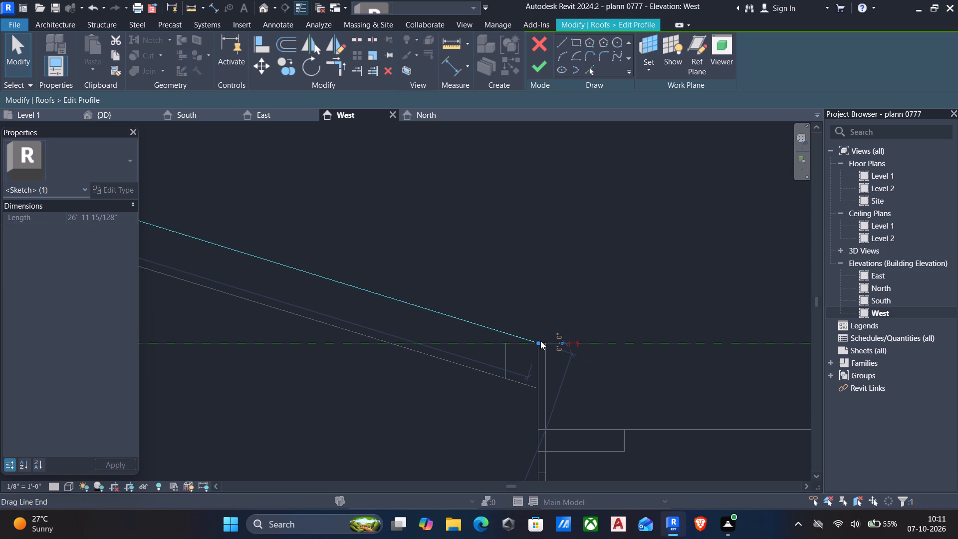
pyautogui.moveTo(538, 342); pyautogui.dragTo(576, 352)
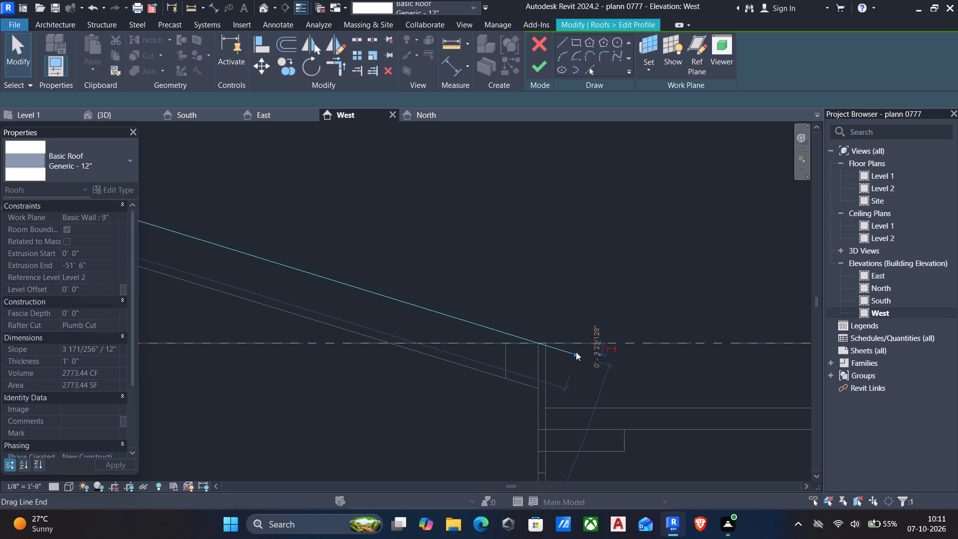
pyautogui.click(545, 71)
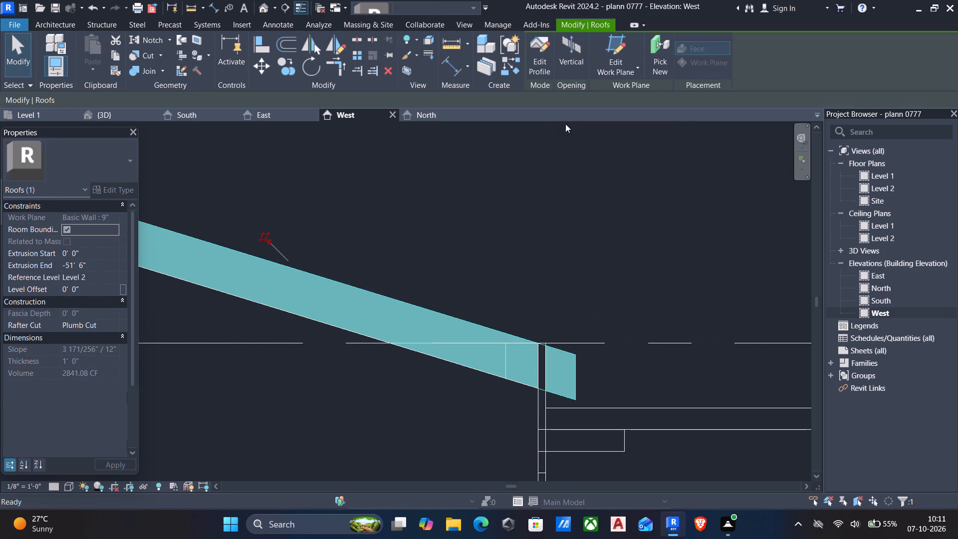
# Examine the new front eave overhang, its junction with the walls and its clearance over the porch canopy in 3D.
pyautogui.scroll(-12, 627, 163)
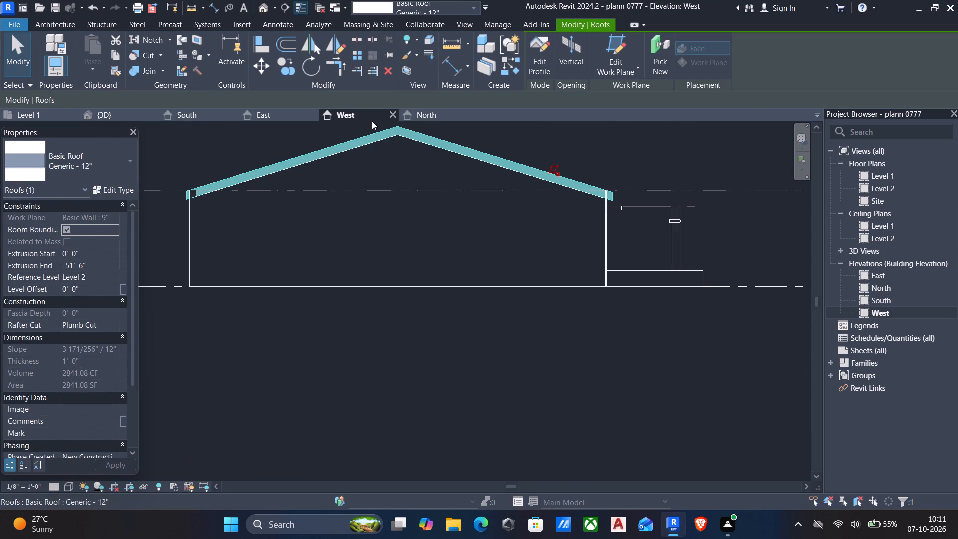
pyautogui.click(258, 10)
pyautogui.scroll(-1, 654, 295)
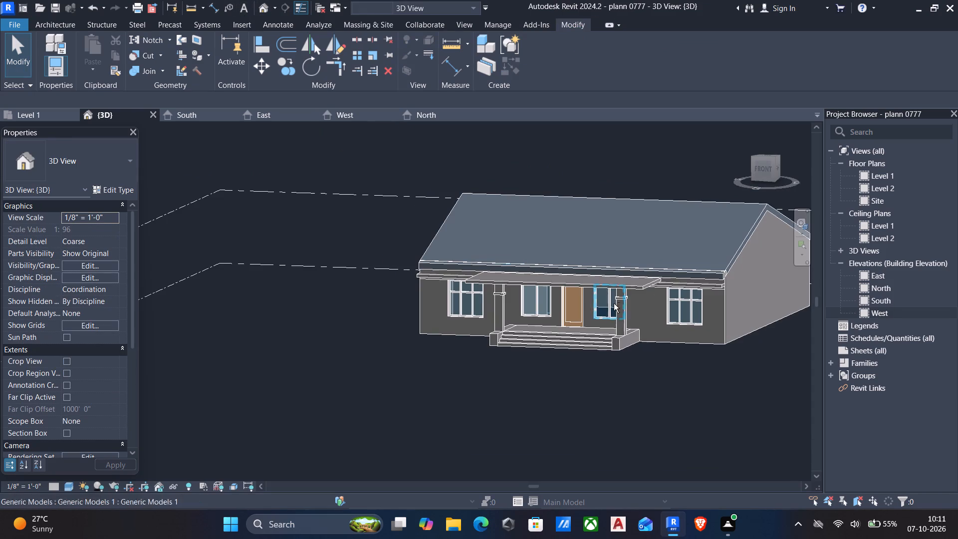
pyautogui.keyDown('shift'); pyautogui.scroll(-1, 690, 337); pyautogui.keyUp('shift')
pyautogui.keyDown('shift'); pyautogui.moveTo(689, 337); pyautogui.dragTo(602, 292, button='middle'); pyautogui.keyUp('shift')
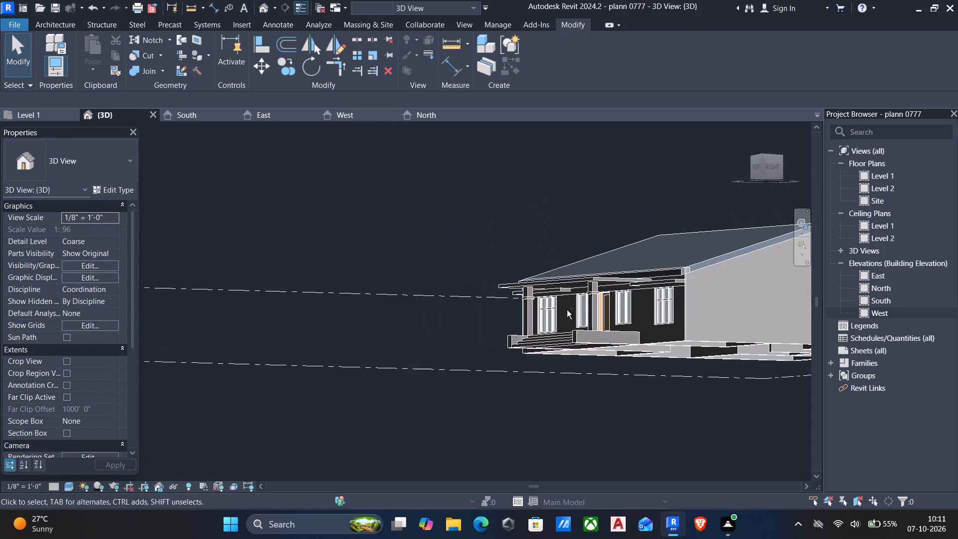
pyautogui.moveTo(711, 384); pyautogui.dragTo(649, 417, button='middle')
pyautogui.scroll(2, 663, 403)
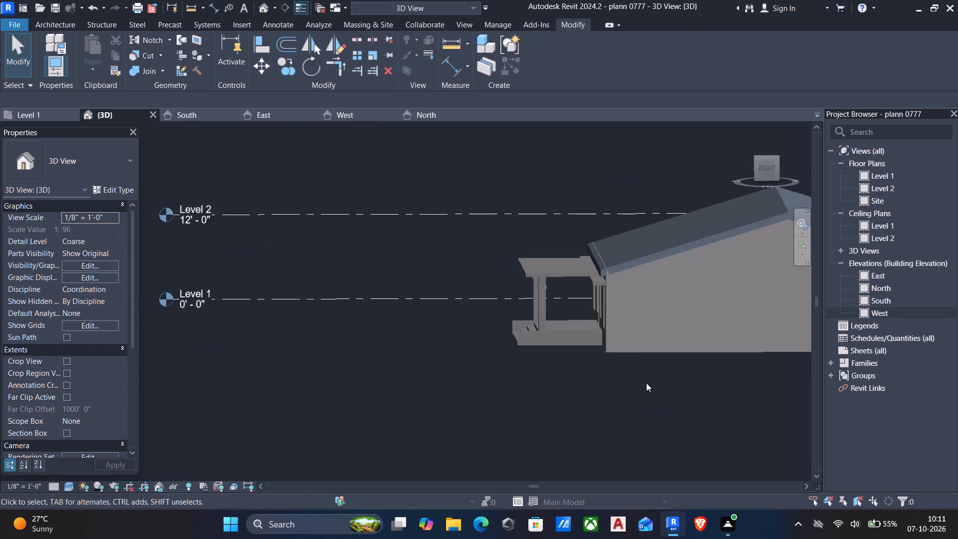
pyautogui.scroll(4, 646, 383)
pyautogui.scroll(5, 605, 253)
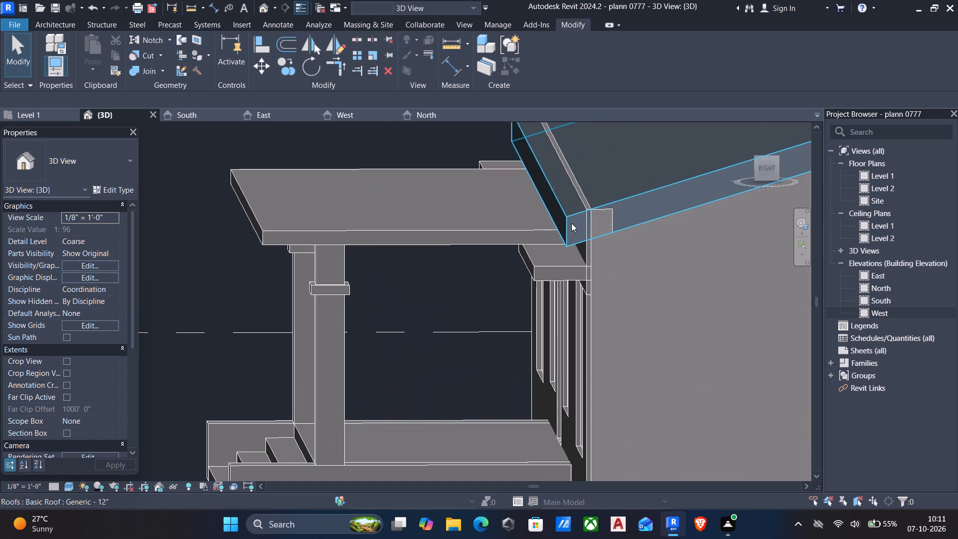
pyautogui.scroll(-4, 589, 268)
pyautogui.keyDown('shift'); pyautogui.moveTo(586, 273); pyautogui.dragTo(592, 272, button='middle'); pyautogui.keyUp('shift')
pyautogui.keyDown('shift'); pyautogui.moveTo(596, 273); pyautogui.dragTo(645, 259, button='middle'); pyautogui.keyUp('shift')
pyautogui.scroll(3, 647, 248)
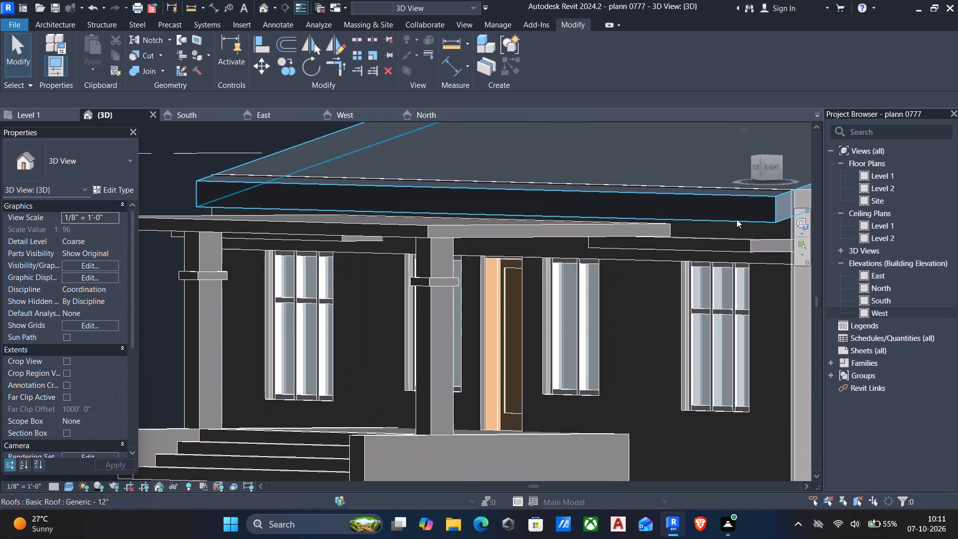
pyautogui.scroll(-2, 736, 219)
pyautogui.moveTo(698, 245); pyautogui.dragTo(687, 250, button='middle')
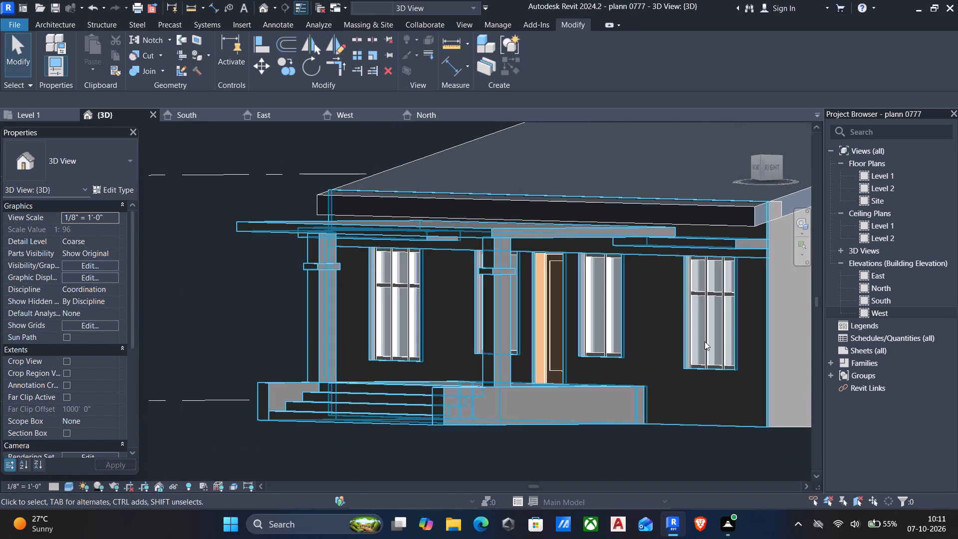
pyautogui.scroll(-1, 809, 480)
pyautogui.scroll(-1, 715, 488)
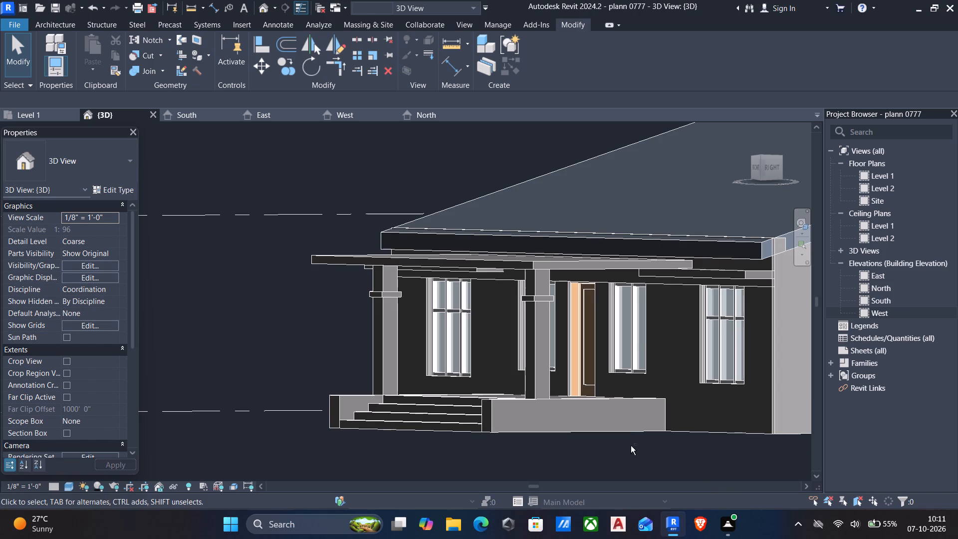
pyautogui.scroll(-3, 704, 383)
pyautogui.scroll(-4, 588, 354)
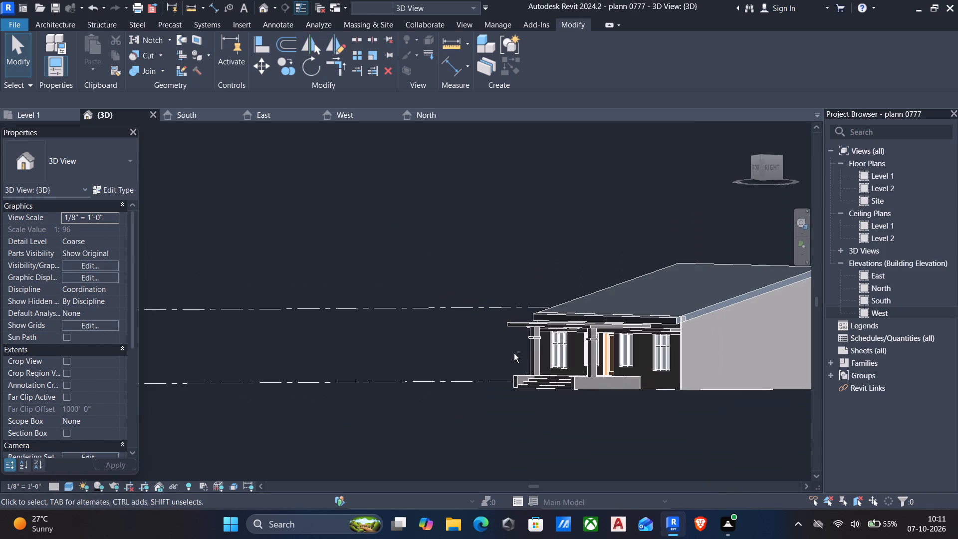
pyautogui.scroll(5, 739, 370)
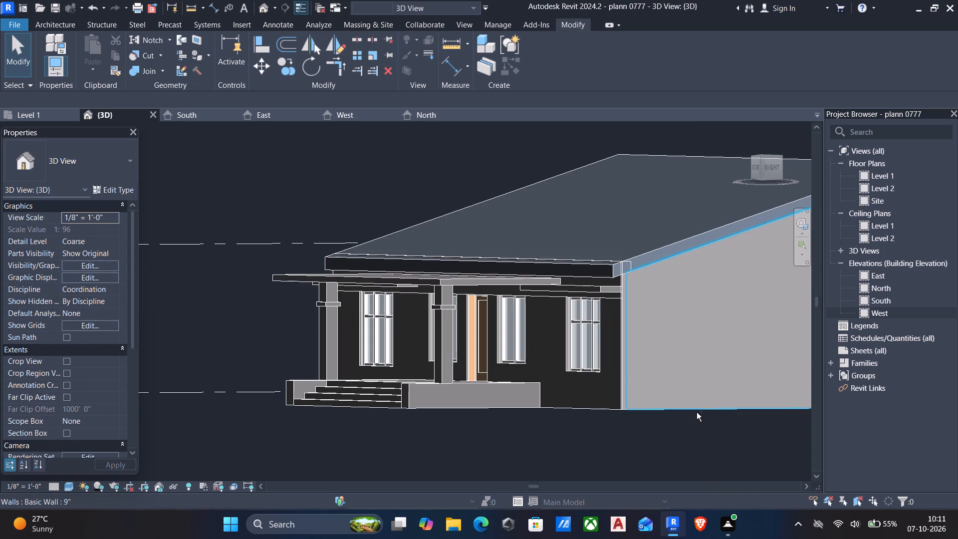
pyautogui.scroll(-6, 591, 410)
# Attach the tops of the front and rear 9" exterior walls to the gable roof.
pyautogui.moveTo(619, 412); pyautogui.dragTo(589, 388, button='middle')
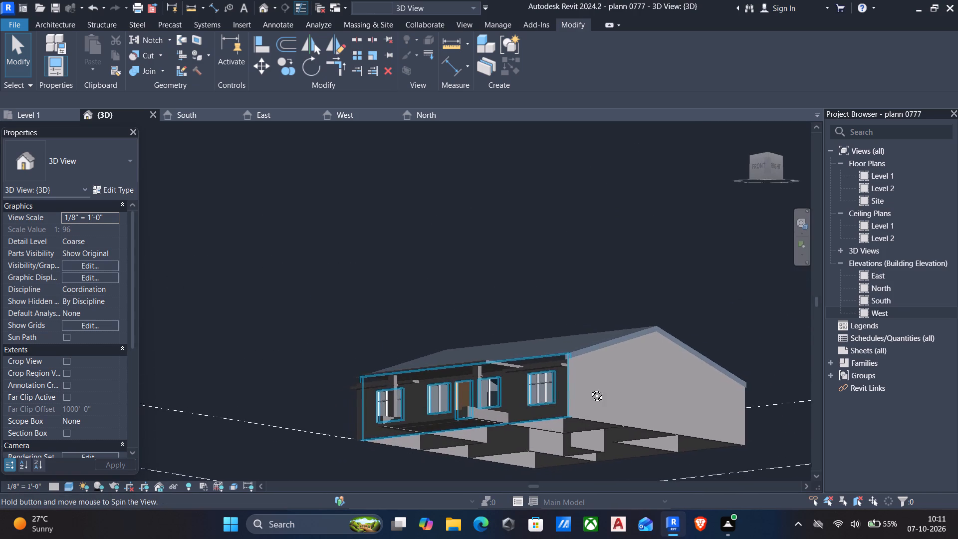
pyautogui.moveTo(589, 388); pyautogui.dragTo(426, 333, button='middle')
pyautogui.scroll(3, 425, 388)
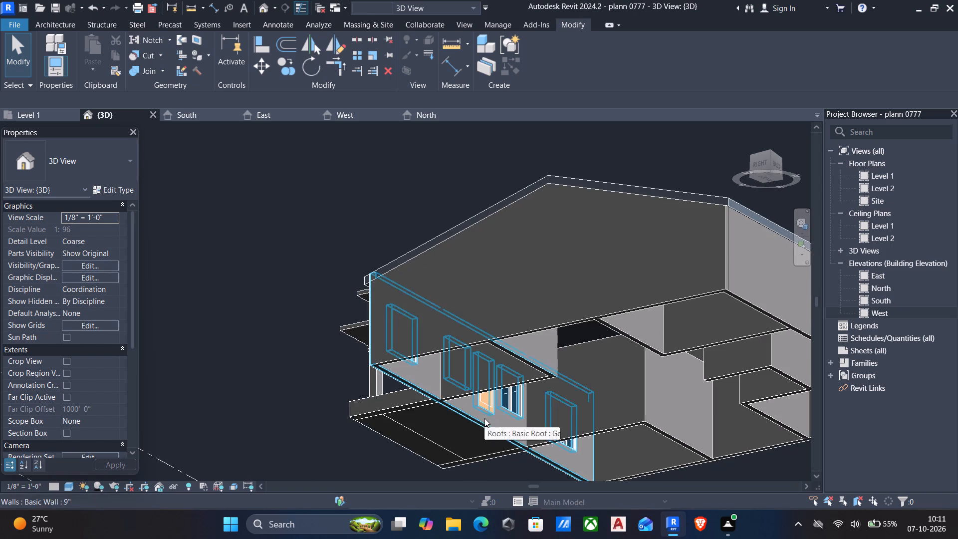
pyautogui.click(479, 422)
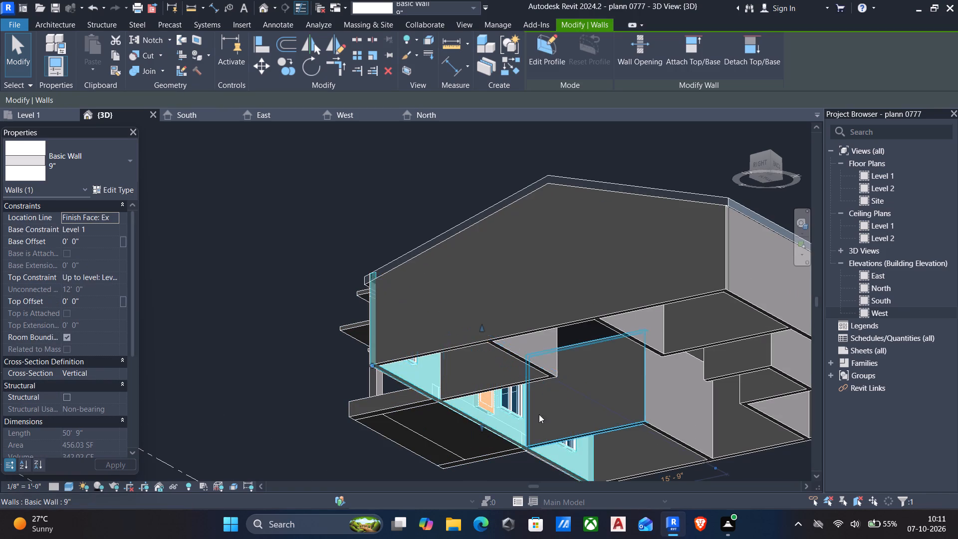
pyautogui.scroll(-2, 553, 414)
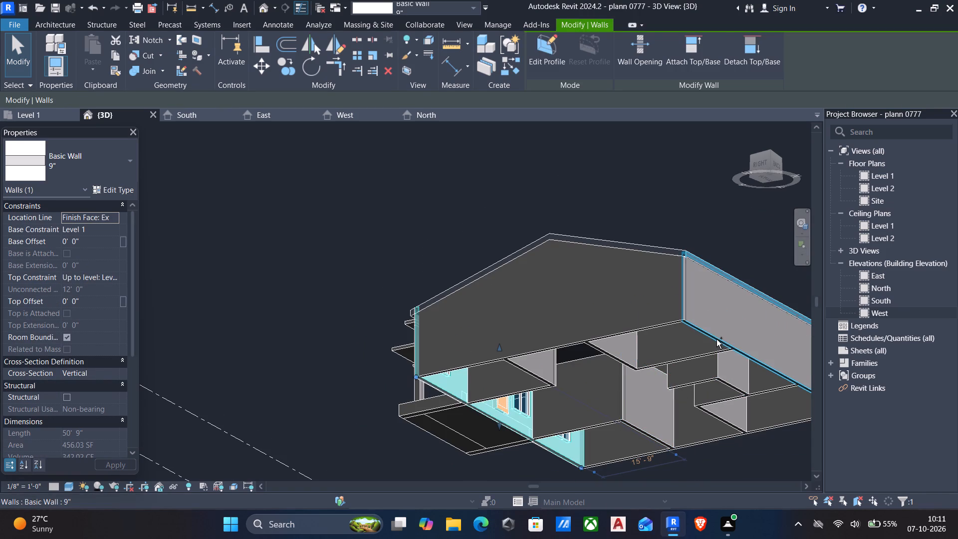
pyautogui.keyDown('ctrl'); pyautogui.click(717, 339); pyautogui.keyUp('ctrl')
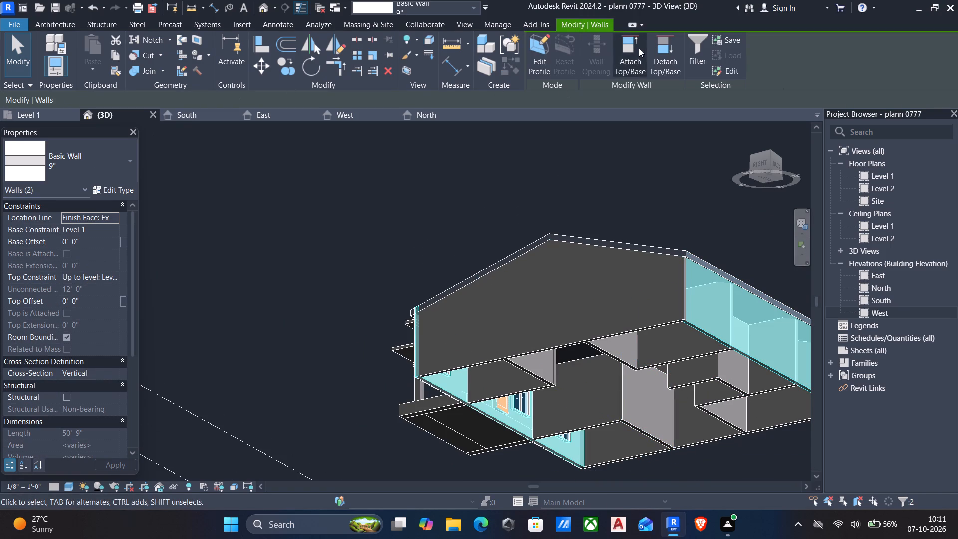
pyautogui.click(628, 52)
pyautogui.scroll(-2, 514, 152)
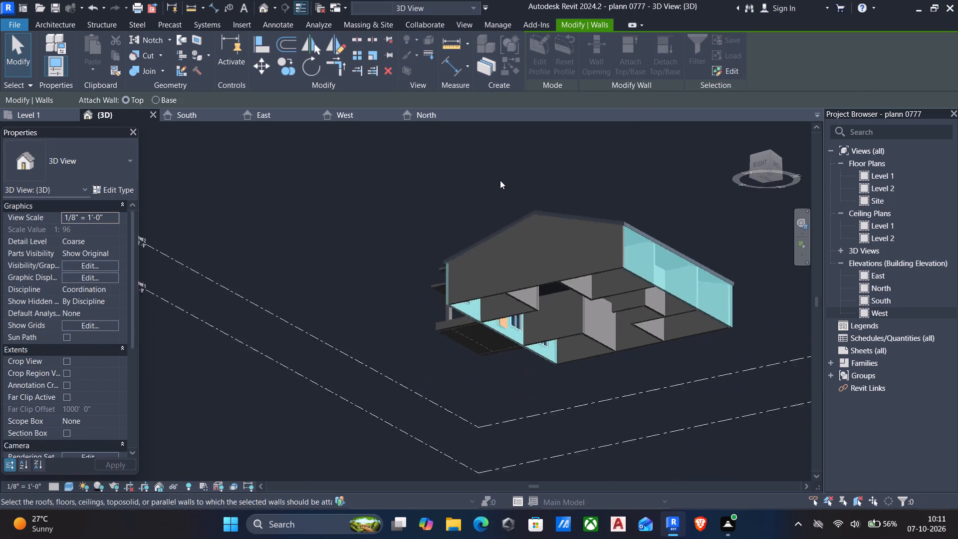
pyautogui.scroll(-3, 500, 180)
pyautogui.keyDown('shift'); pyautogui.middleClick(403, 193); pyautogui.keyUp('shift')
pyautogui.keyDown('shift'); pyautogui.moveTo(403, 194); pyautogui.dragTo(416, 227, button='middle'); pyautogui.keyUp('shift')
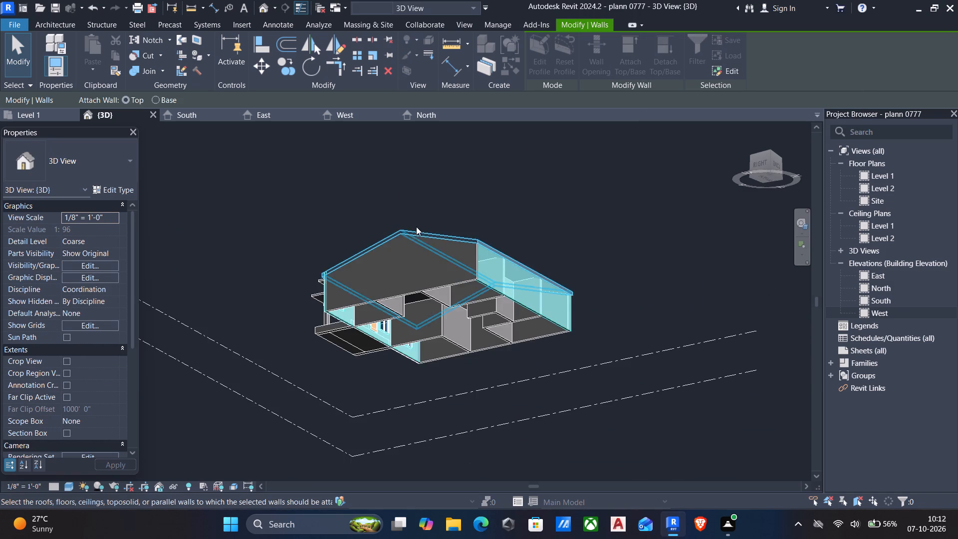
pyautogui.keyDown('shift'); pyautogui.moveTo(416, 227); pyautogui.dragTo(465, 281, button='middle'); pyautogui.keyUp('shift')
pyautogui.scroll(-2, 466, 281)
pyautogui.keyDown('shift'); pyautogui.moveTo(438, 262); pyautogui.dragTo(557, 390, button='middle'); pyautogui.keyUp('shift')
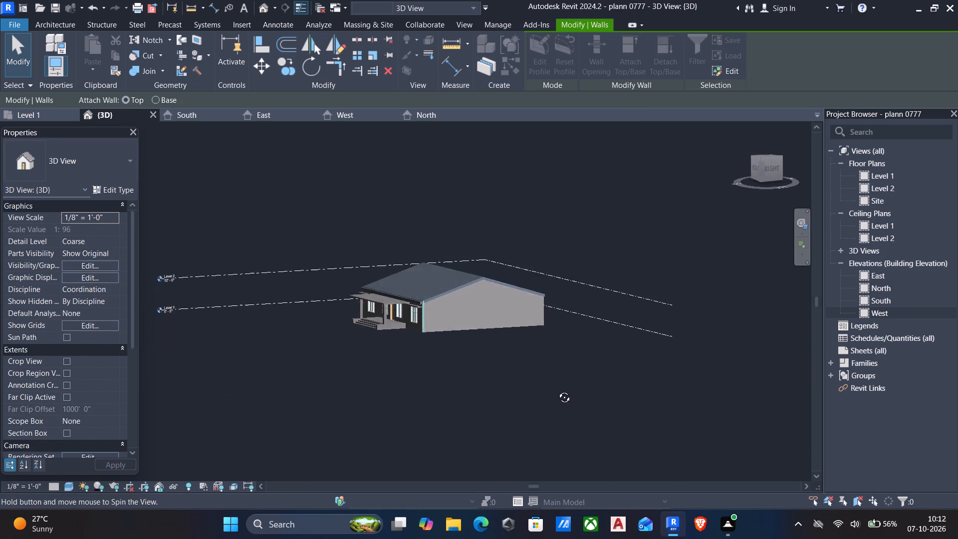
pyautogui.keyDown('shift'); pyautogui.moveTo(557, 390); pyautogui.dragTo(557, 405, button='middle'); pyautogui.keyUp('shift')
pyautogui.scroll(6, 387, 305)
pyautogui.click(479, 300)
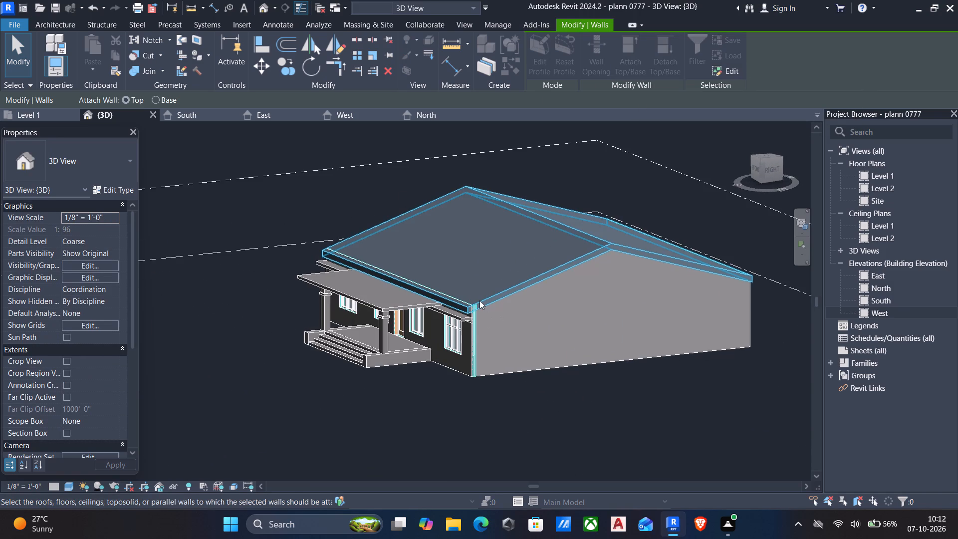
pyautogui.scroll(6, 501, 306)
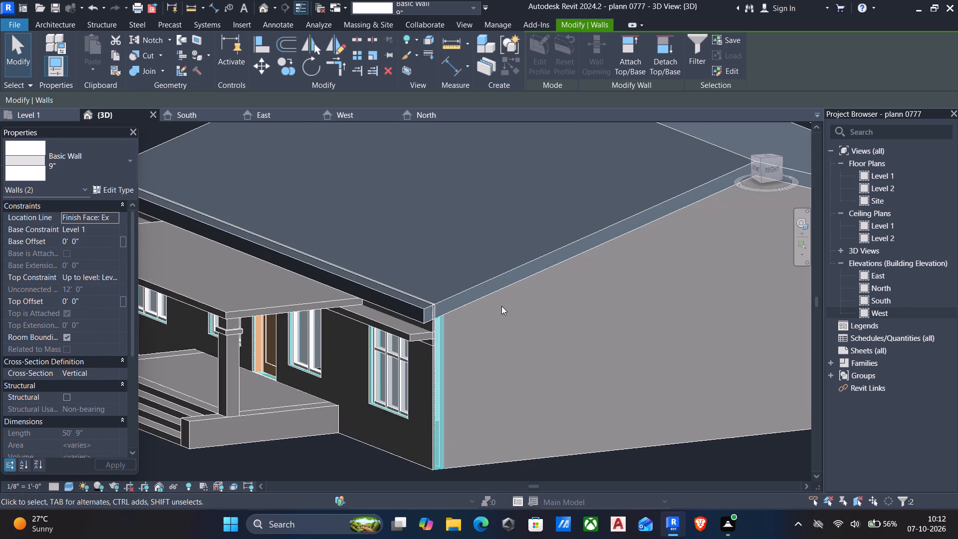
# Open the front facade's in-place generic model for editing, where its wall facing pokes through the front eave.
pyautogui.press('Escape')
pyautogui.scroll(4, 372, 279)
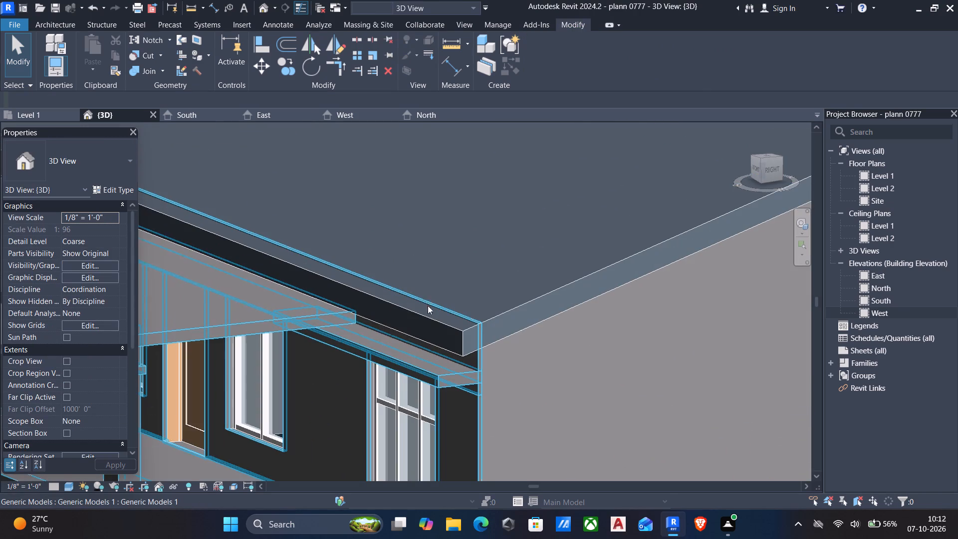
pyautogui.scroll(-1, 436, 334)
pyautogui.scroll(5, 441, 317)
pyautogui.scroll(-5, 446, 316)
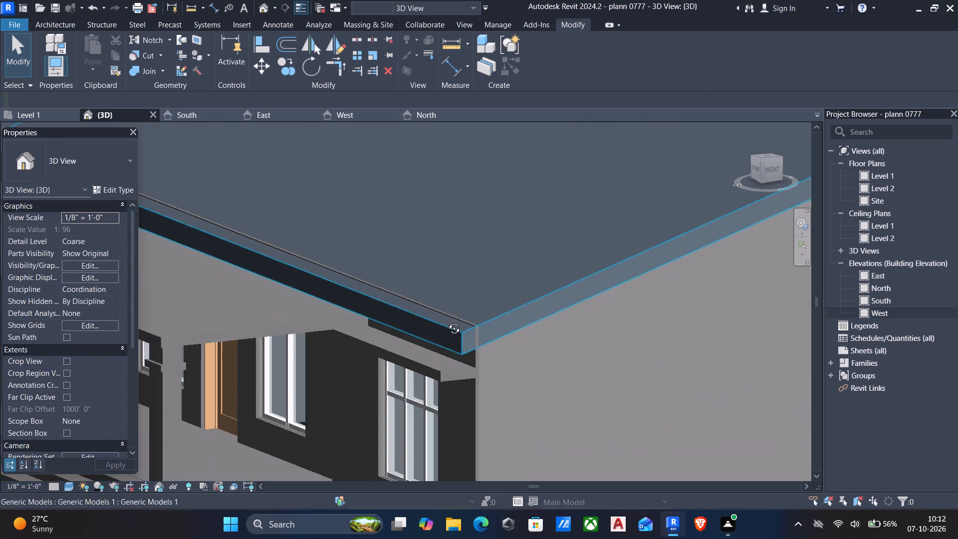
pyautogui.keyDown('shift'); pyautogui.moveTo(447, 321); pyautogui.dragTo(427, 196, button='middle'); pyautogui.keyUp('shift')
pyautogui.keyDown('shift'); pyautogui.moveTo(418, 198); pyautogui.dragTo(383, 207, button='middle'); pyautogui.keyUp('shift')
pyautogui.keyDown('shift'); pyautogui.moveTo(405, 218); pyautogui.dragTo(457, 250, button='middle'); pyautogui.keyUp('shift')
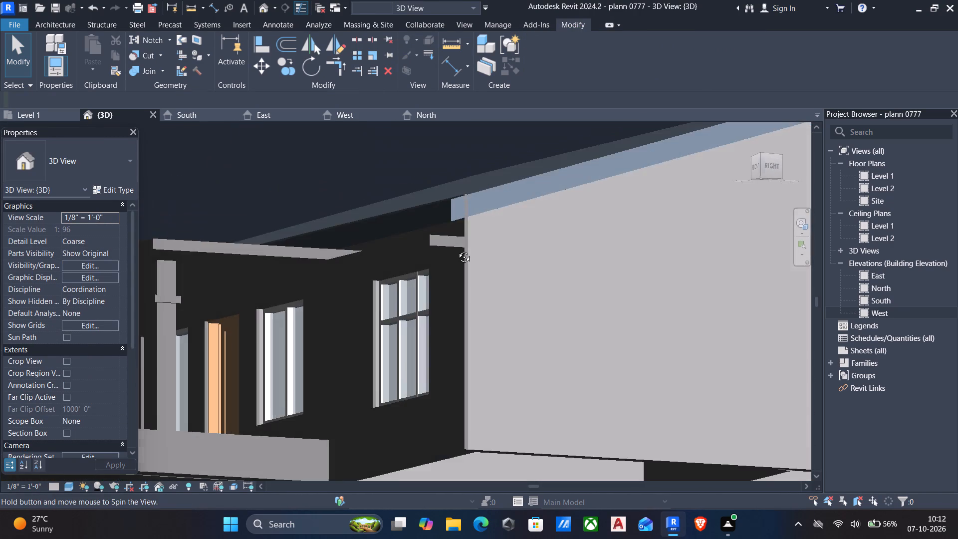
pyautogui.keyDown('shift'); pyautogui.moveTo(457, 250); pyautogui.dragTo(501, 266, button='middle'); pyautogui.keyUp('shift')
pyautogui.scroll(5, 590, 273)
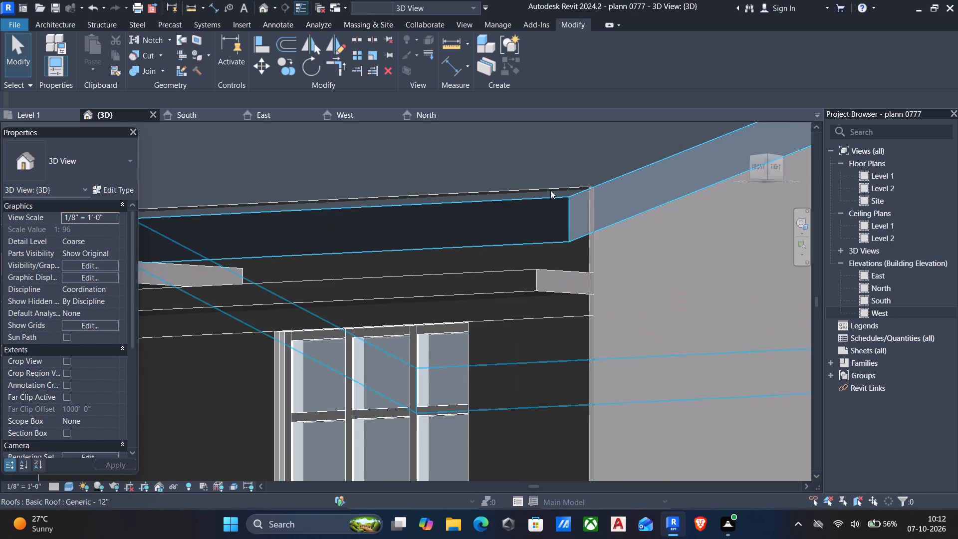
pyautogui.click(541, 187)
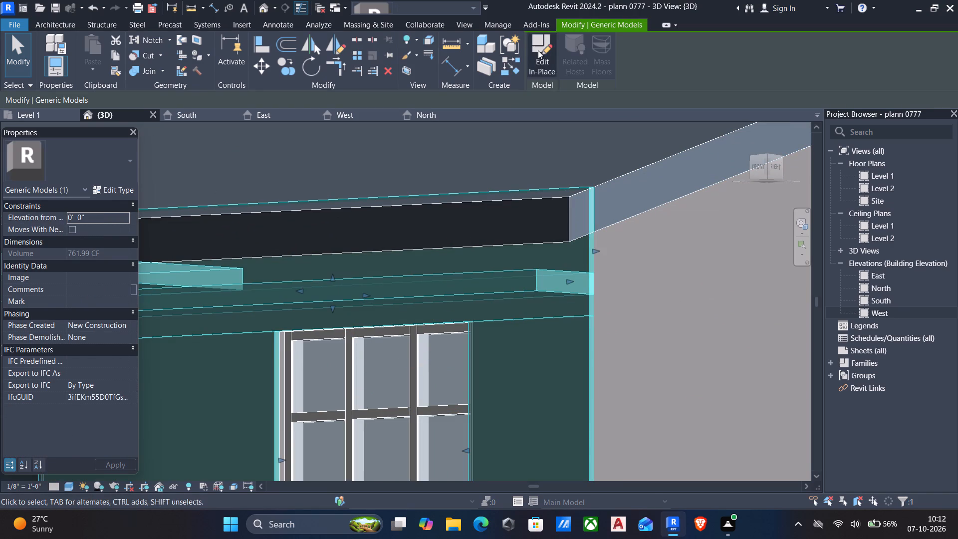
pyautogui.click(538, 50)
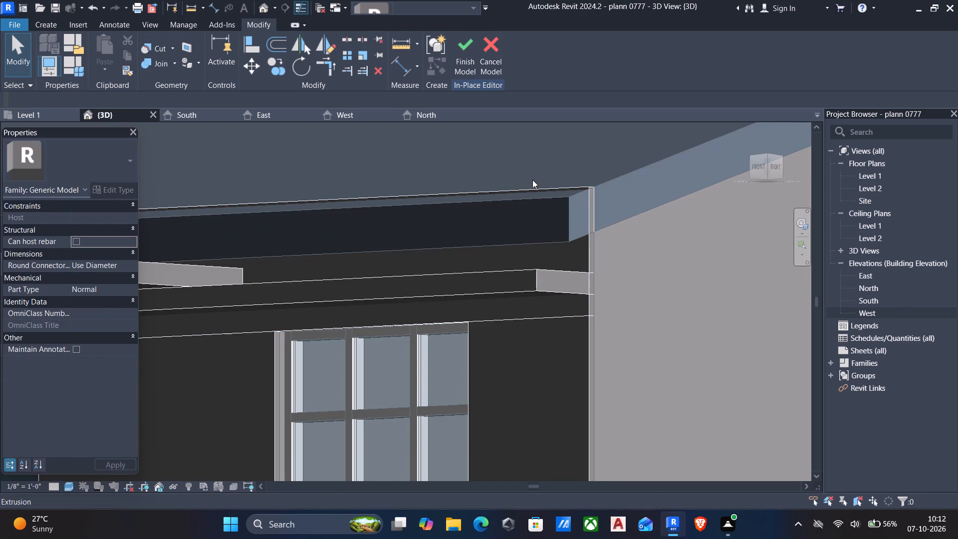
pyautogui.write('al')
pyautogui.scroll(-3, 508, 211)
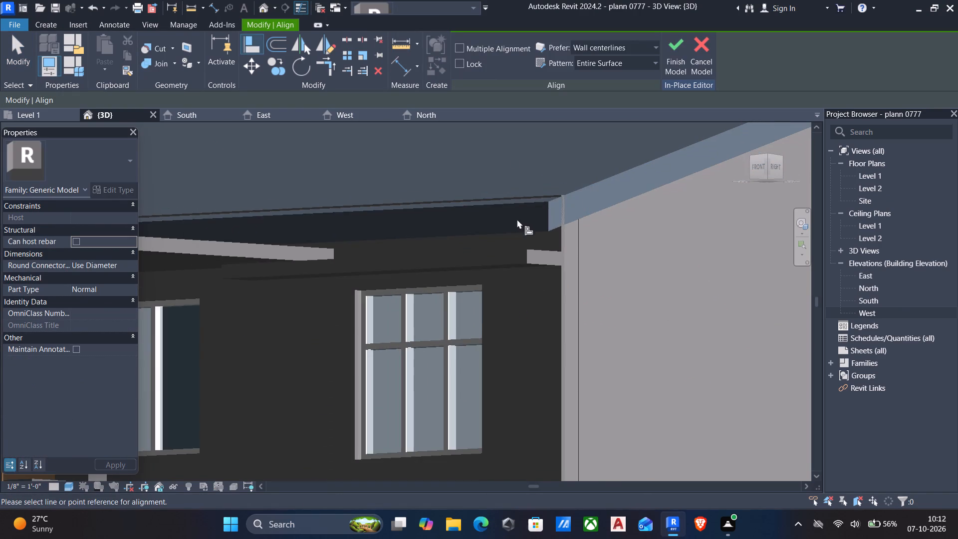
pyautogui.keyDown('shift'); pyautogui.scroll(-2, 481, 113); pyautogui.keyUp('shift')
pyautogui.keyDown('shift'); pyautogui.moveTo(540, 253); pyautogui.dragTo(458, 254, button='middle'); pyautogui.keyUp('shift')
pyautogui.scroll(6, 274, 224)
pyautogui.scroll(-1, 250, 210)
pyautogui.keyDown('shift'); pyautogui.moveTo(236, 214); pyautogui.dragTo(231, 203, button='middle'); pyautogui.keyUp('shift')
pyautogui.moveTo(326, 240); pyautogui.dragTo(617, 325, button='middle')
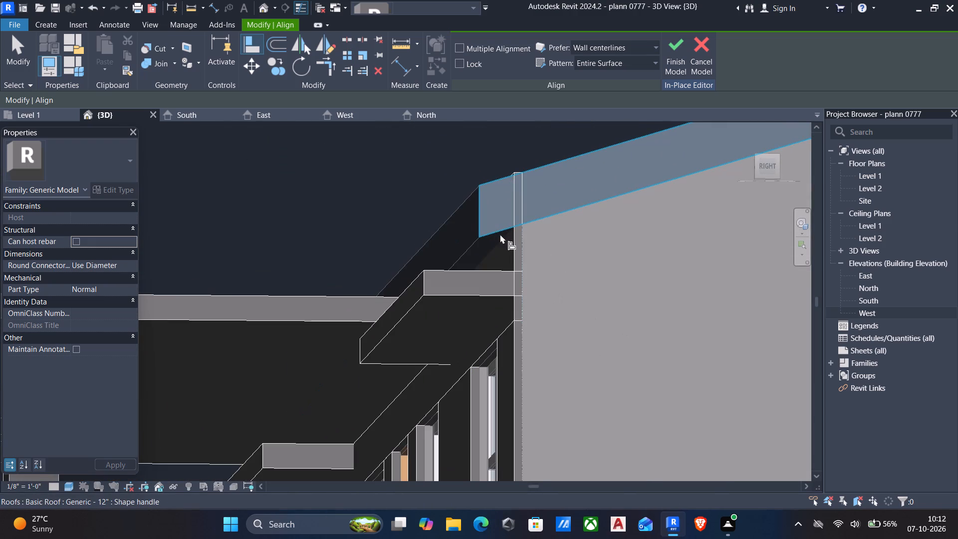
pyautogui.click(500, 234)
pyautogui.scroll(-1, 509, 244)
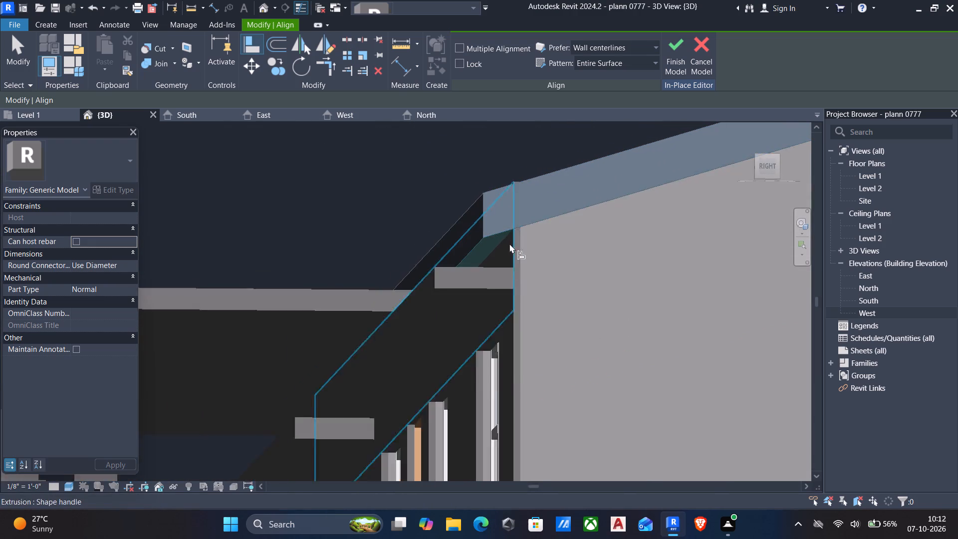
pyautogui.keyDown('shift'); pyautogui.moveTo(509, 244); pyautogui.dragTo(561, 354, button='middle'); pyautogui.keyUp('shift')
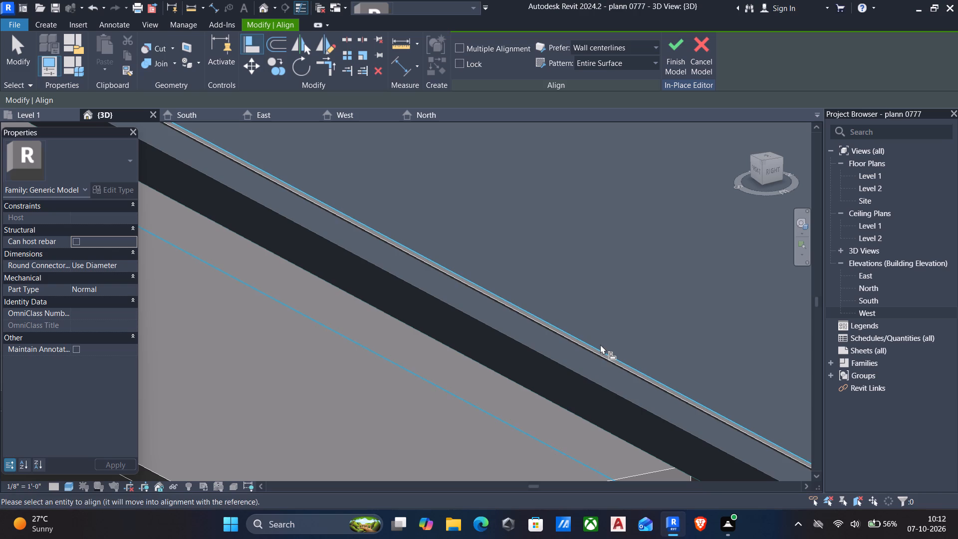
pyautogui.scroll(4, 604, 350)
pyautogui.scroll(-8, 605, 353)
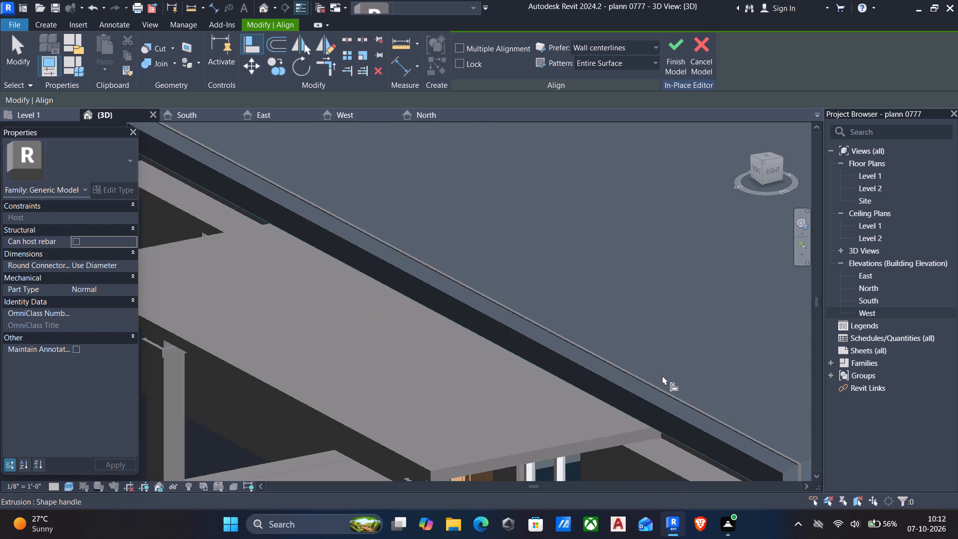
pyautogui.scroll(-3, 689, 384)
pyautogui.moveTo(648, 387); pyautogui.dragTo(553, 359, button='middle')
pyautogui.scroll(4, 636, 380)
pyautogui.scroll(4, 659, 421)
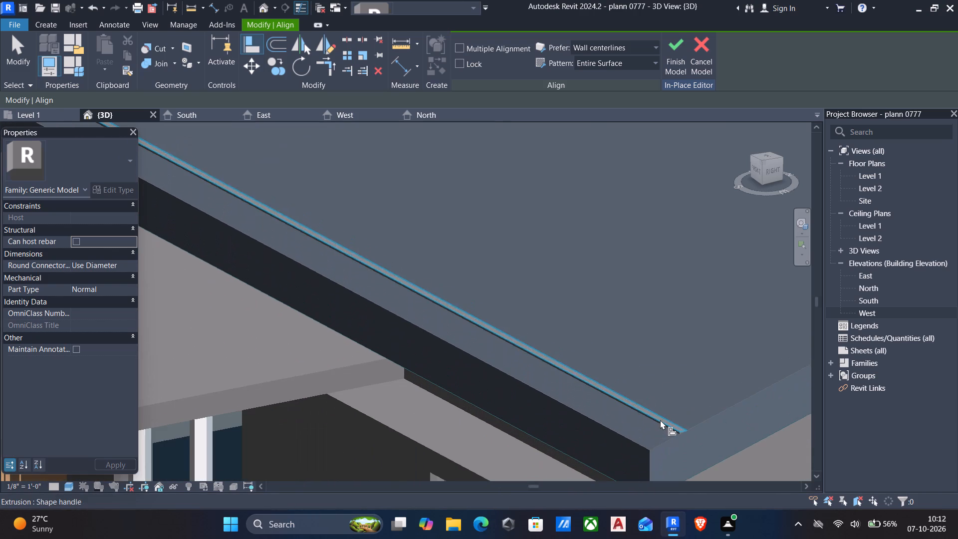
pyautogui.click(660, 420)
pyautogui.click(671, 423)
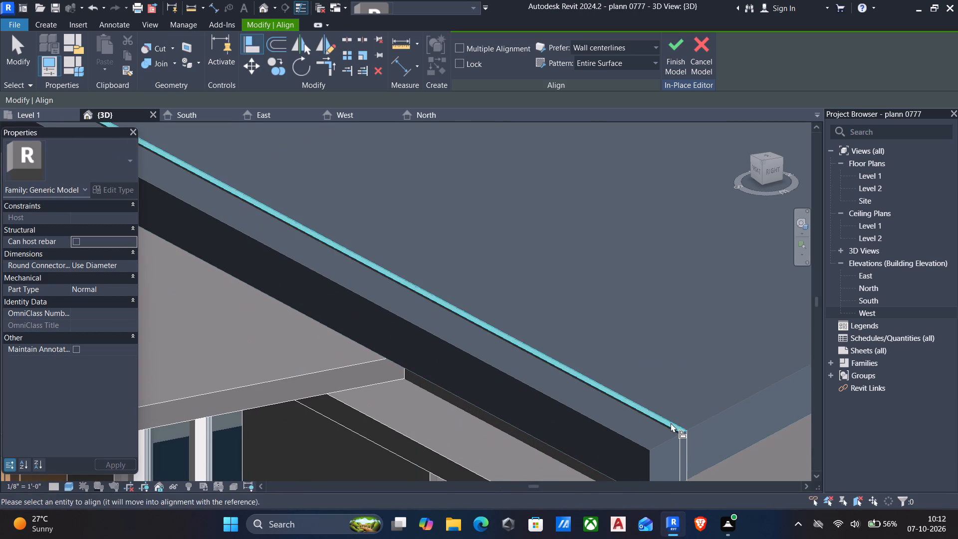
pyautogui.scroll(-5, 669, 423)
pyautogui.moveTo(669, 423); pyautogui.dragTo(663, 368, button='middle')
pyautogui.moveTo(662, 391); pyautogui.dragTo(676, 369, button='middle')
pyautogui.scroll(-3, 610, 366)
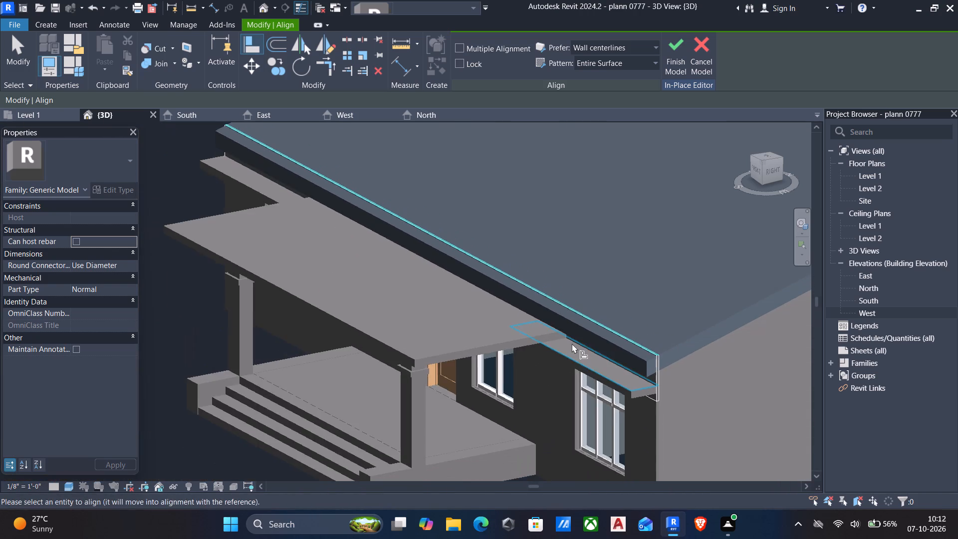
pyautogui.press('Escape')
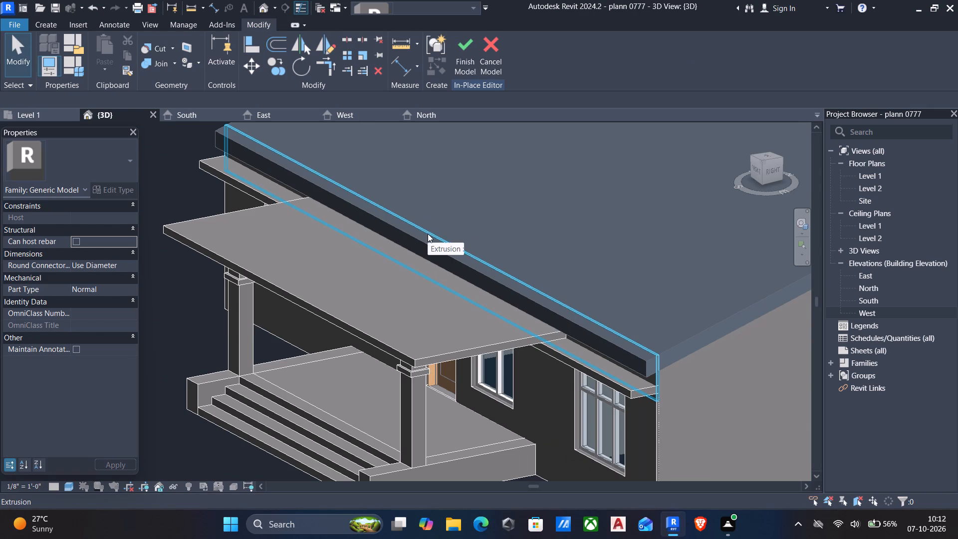
# Lower the top edge of the 2" front wall facing extrusion to the bottom edge of the eave and finish the in-place model.
pyautogui.click(432, 234)
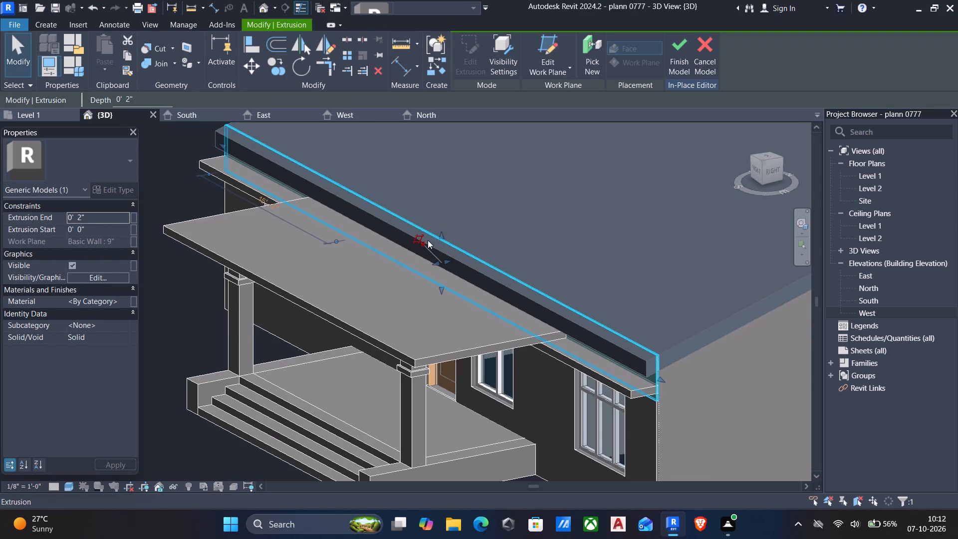
pyautogui.click(756, 174)
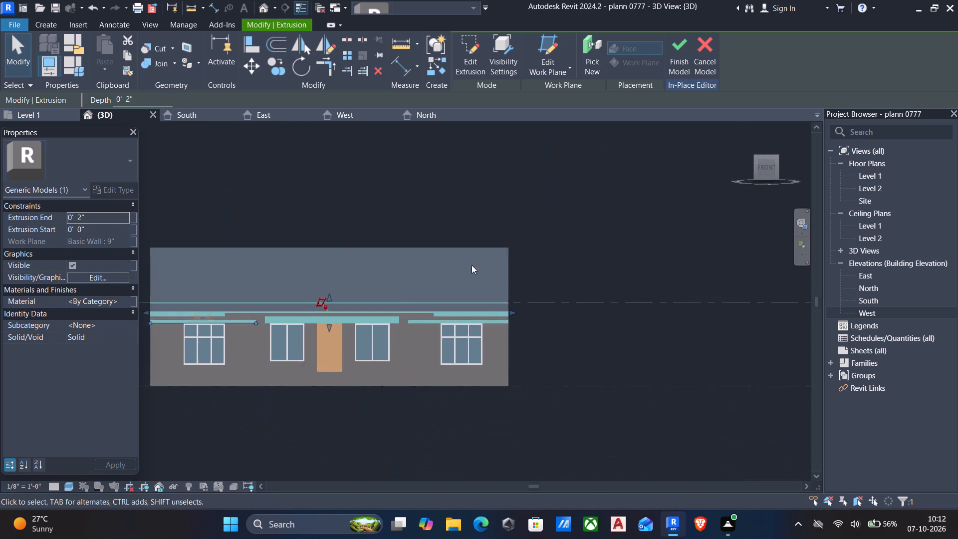
pyautogui.scroll(6, 429, 275)
pyautogui.scroll(4, 383, 310)
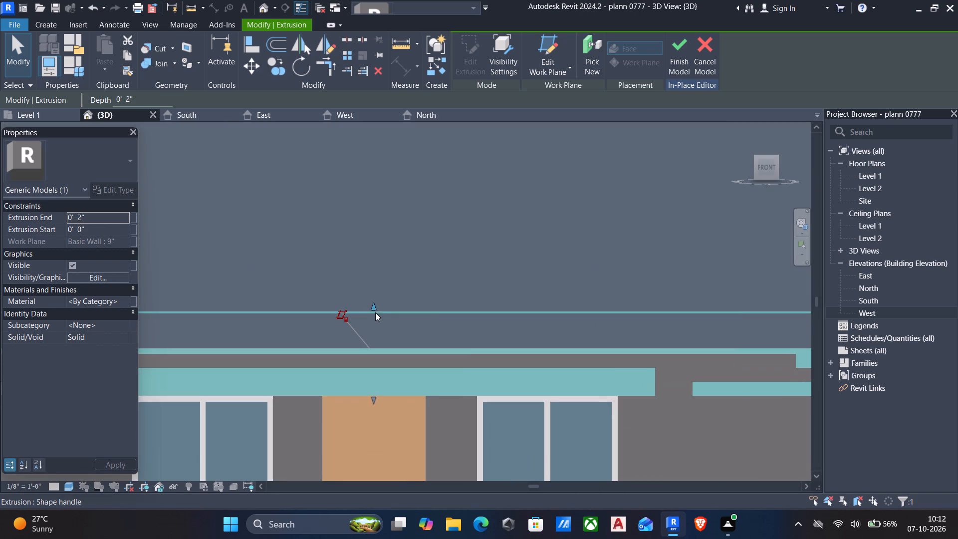
pyautogui.moveTo(371, 304); pyautogui.dragTo(376, 349)
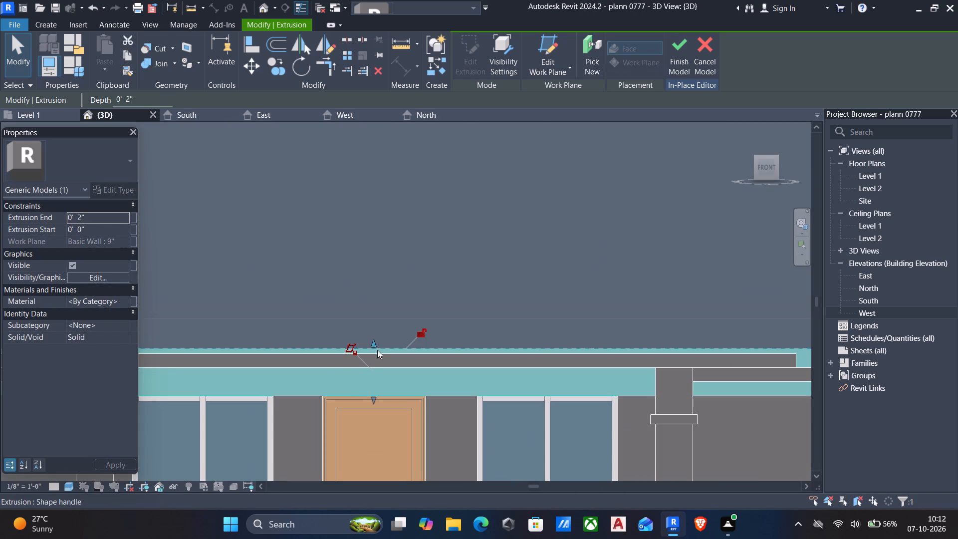
pyautogui.press('Escape')
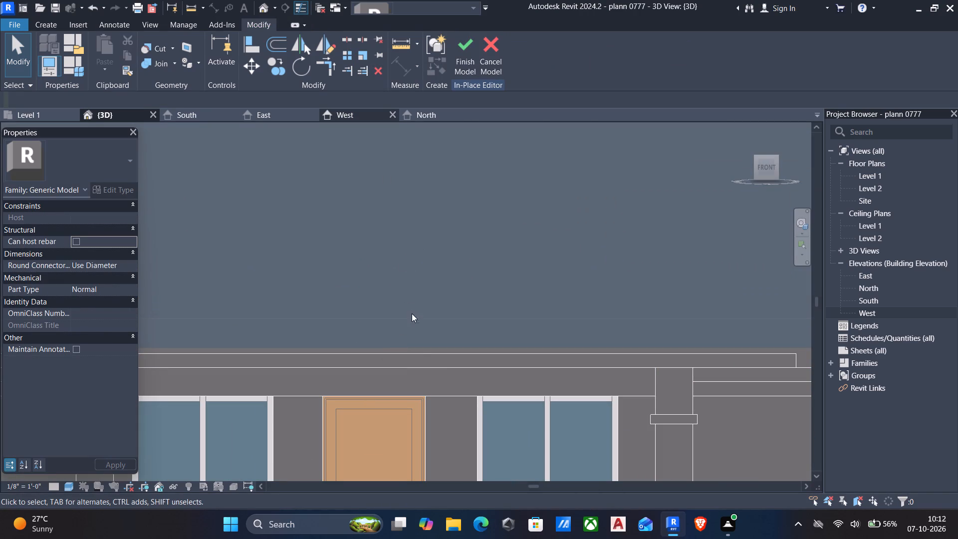
pyautogui.click(467, 49)
# Examine the junction between the lowered front wall facing, the wall end and the underside of the roof eave in 3D.
pyautogui.scroll(-6, 373, 10)
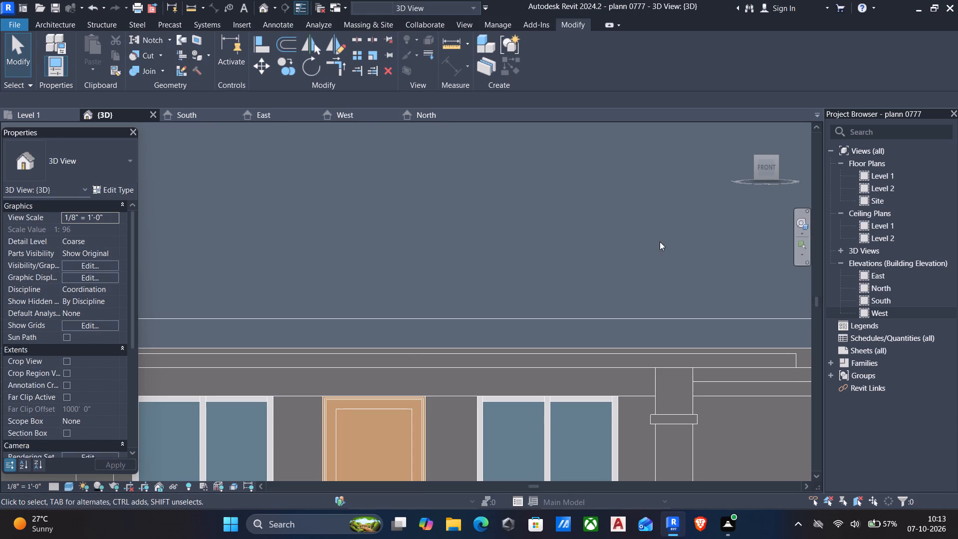
pyautogui.scroll(-11, 615, 239)
pyautogui.keyDown('shift'); pyautogui.moveTo(570, 263); pyautogui.dragTo(408, 300, button='middle'); pyautogui.keyUp('shift')
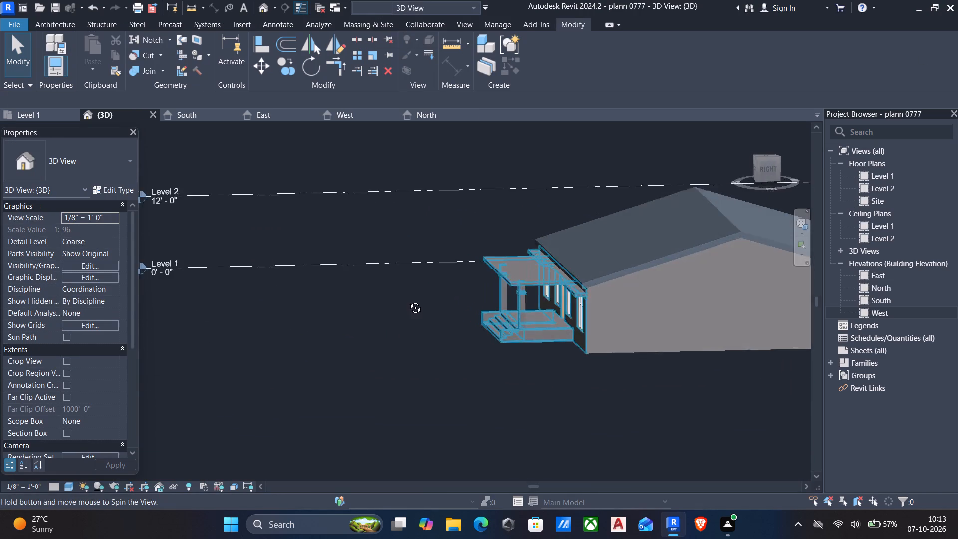
pyautogui.keyDown('shift'); pyautogui.moveTo(408, 300); pyautogui.dragTo(425, 293, button='middle'); pyautogui.keyUp('shift')
pyautogui.scroll(11, 599, 304)
pyautogui.scroll(-2, 601, 264)
pyautogui.keyDown('shift'); pyautogui.moveTo(601, 264); pyautogui.dragTo(603, 223, button='middle'); pyautogui.keyUp('shift')
pyautogui.scroll(5, 625, 202)
pyautogui.scroll(-1, 599, 196)
pyautogui.keyDown('shift'); pyautogui.moveTo(599, 197); pyautogui.dragTo(597, 225, button='middle'); pyautogui.keyUp('shift')
pyautogui.keyDown('shift'); pyautogui.middleClick(597, 225); pyautogui.keyUp('shift')
pyautogui.moveTo(601, 224); pyautogui.dragTo(605, 275, button='middle')
pyautogui.scroll(5, 629, 282)
pyautogui.keyDown('shift'); pyautogui.scroll(-1, 695, 297); pyautogui.keyUp('shift')
pyautogui.keyDown('shift'); pyautogui.moveTo(695, 297); pyautogui.dragTo(694, 257, button='middle'); pyautogui.keyUp('shift')
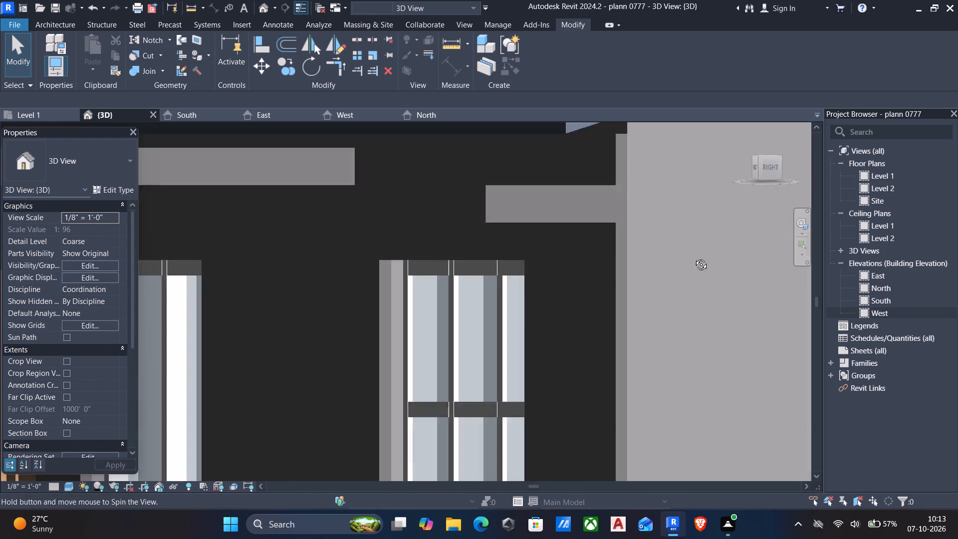
pyautogui.keyDown('shift'); pyautogui.moveTo(694, 257); pyautogui.dragTo(678, 242, button='middle'); pyautogui.keyUp('shift')
pyautogui.moveTo(554, 254); pyautogui.dragTo(680, 494, button='middle')
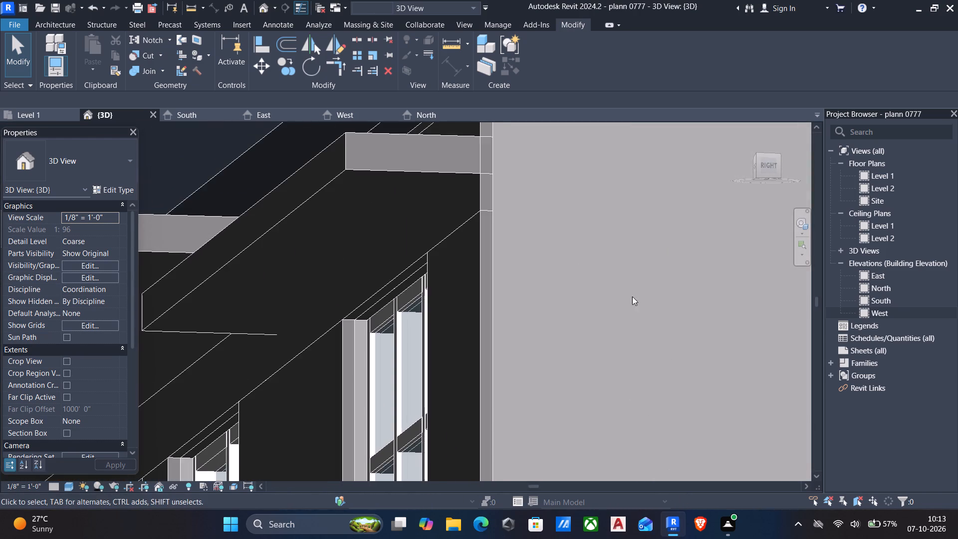
pyautogui.moveTo(636, 333); pyautogui.dragTo(648, 380, button='middle')
pyautogui.moveTo(532, 242); pyautogui.dragTo(565, 342, button='middle')
pyautogui.scroll(4, 554, 318)
pyautogui.scroll(-2, 547, 309)
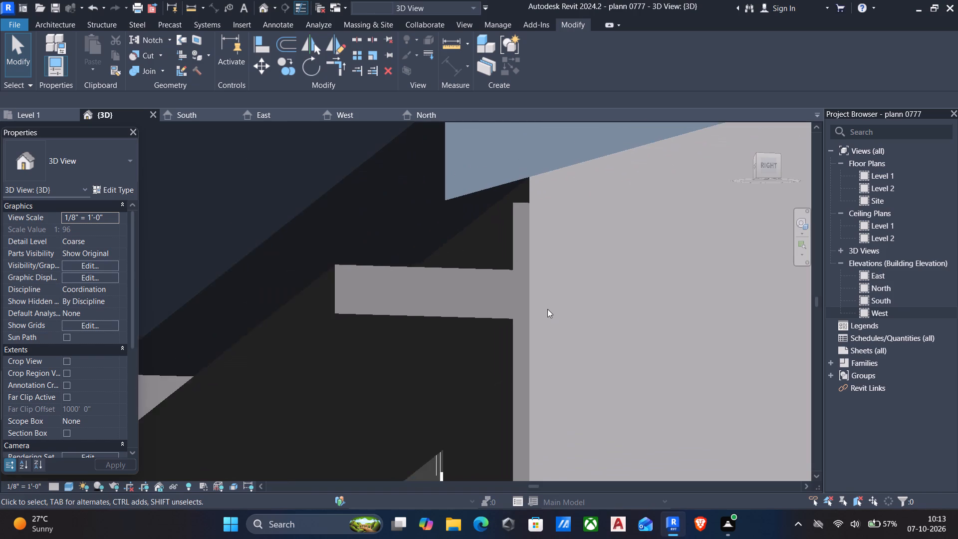
pyautogui.moveTo(547, 309); pyautogui.dragTo(541, 345, button='middle')
pyautogui.moveTo(540, 337); pyautogui.dragTo(585, 316, button='middle')
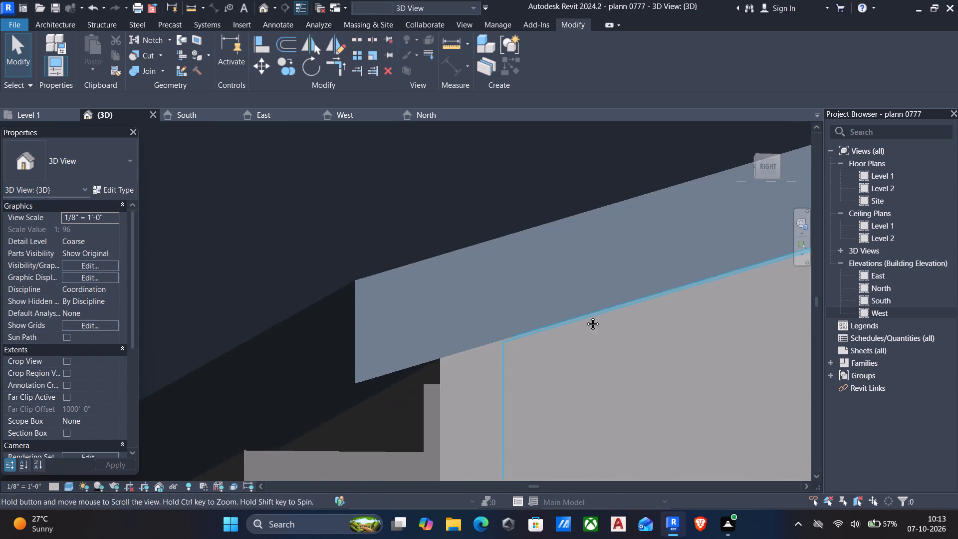
pyautogui.moveTo(585, 316); pyautogui.dragTo(585, 333, button='middle')
pyautogui.scroll(2, 471, 389)
pyautogui.scroll(-1, 470, 391)
pyautogui.moveTo(470, 390); pyautogui.dragTo(561, 298, button='middle')
pyautogui.scroll(1, 545, 311)
# Edit the facade model in place, raising the 2" facing extrusion's top edge to the roof's underside at the wall, and finish the model.
pyautogui.click(496, 321)
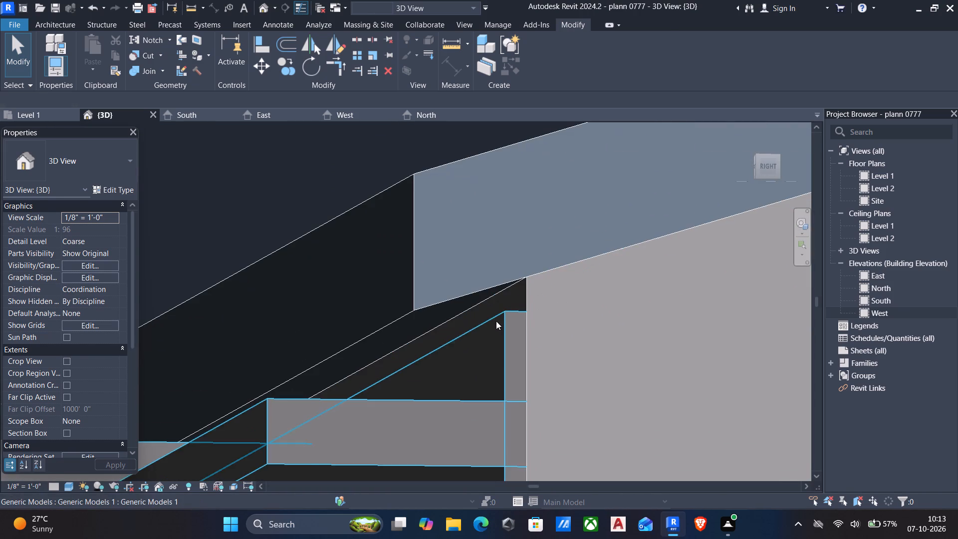
pyautogui.scroll(-3, 472, 332)
pyautogui.moveTo(474, 338); pyautogui.dragTo(500, 304, button='middle')
pyautogui.scroll(1, 509, 277)
pyautogui.click(537, 53)
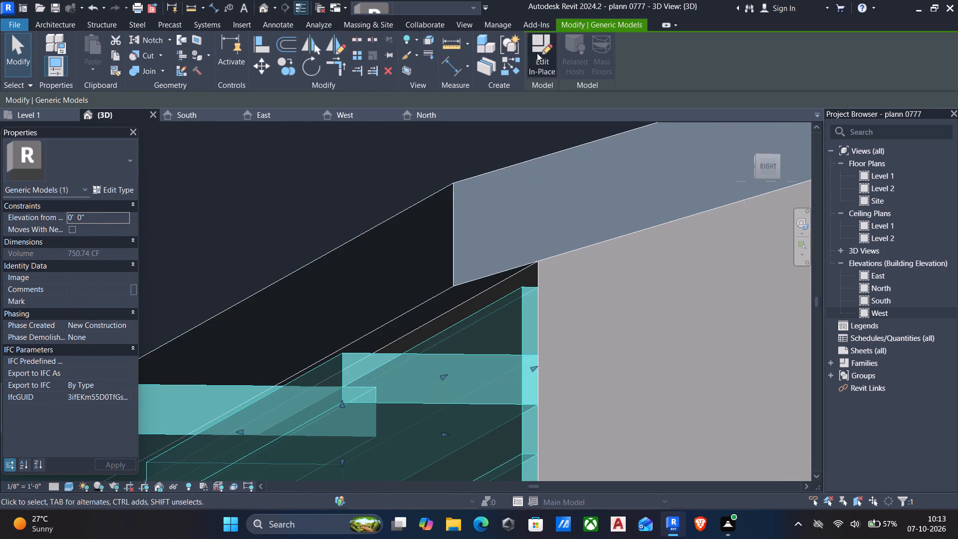
pyautogui.click(476, 318)
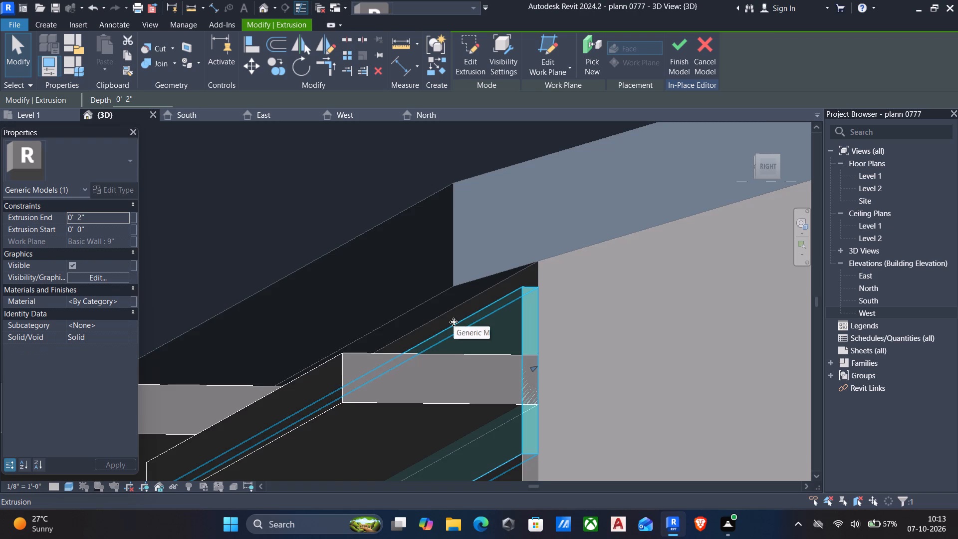
pyautogui.scroll(-3, 454, 322)
pyautogui.moveTo(454, 322); pyautogui.dragTo(522, 291, button='middle')
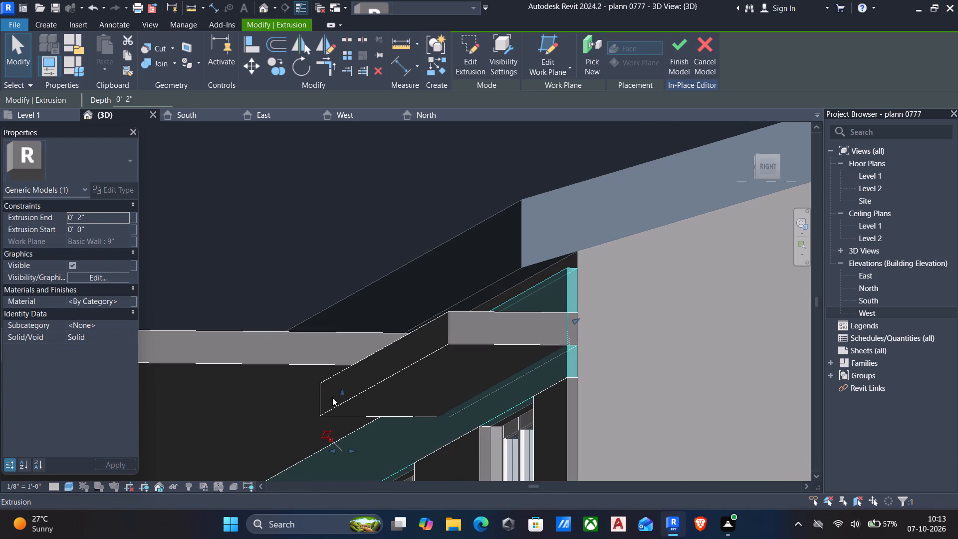
pyautogui.moveTo(343, 394); pyautogui.dragTo(342, 383)
pyautogui.click(679, 46)
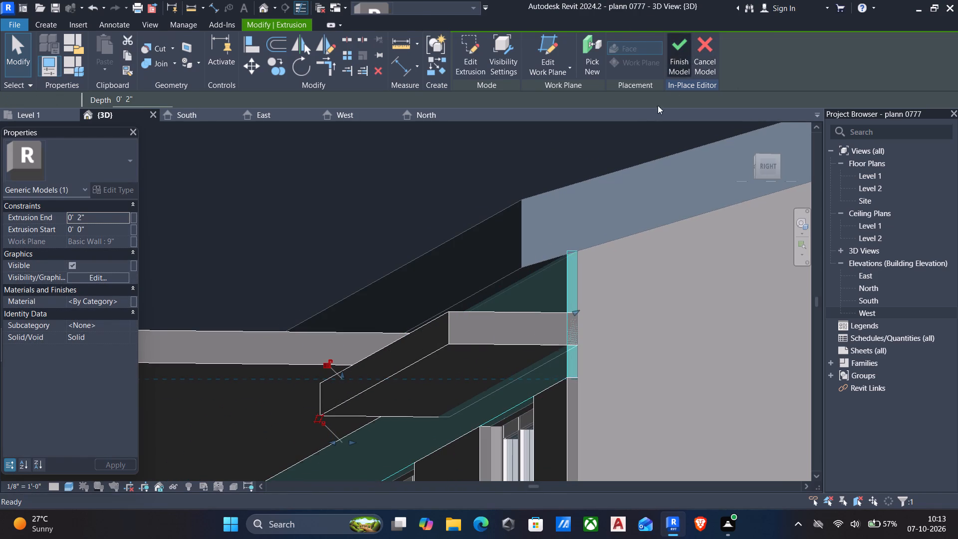
# Examine the finished front facade, the porch and the eave junctions at both front corners in 3D.
pyautogui.scroll(-6, 612, 183)
pyautogui.scroll(-4, 587, 226)
pyautogui.moveTo(585, 243); pyautogui.dragTo(712, 303, button='middle')
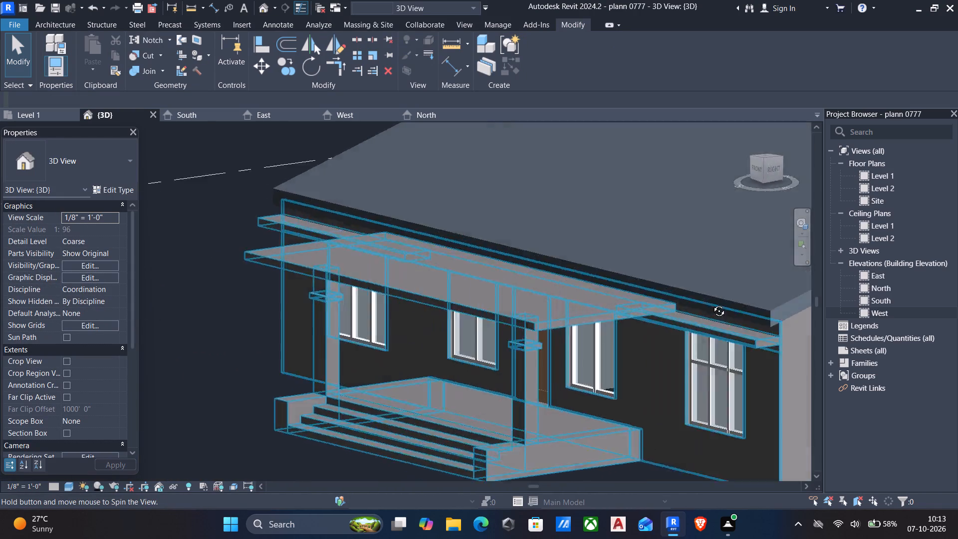
pyautogui.moveTo(712, 303); pyautogui.dragTo(806, 269, button='middle')
pyautogui.moveTo(532, 276); pyautogui.dragTo(742, 259, button='middle')
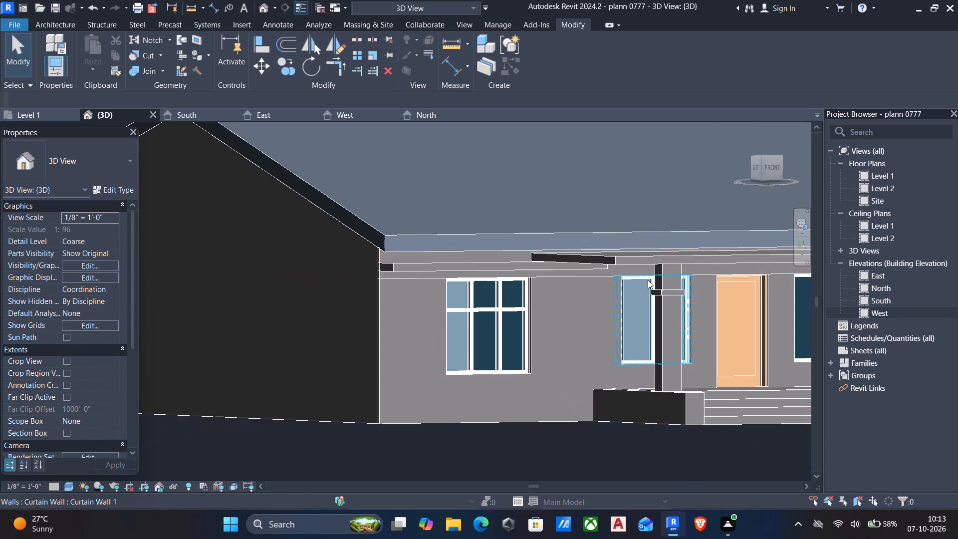
pyautogui.moveTo(645, 280); pyautogui.dragTo(586, 289, button='middle')
pyautogui.scroll(-3, 604, 271)
pyautogui.keyDown('shift'); pyautogui.moveTo(605, 270); pyautogui.dragTo(307, 268, button='middle'); pyautogui.keyUp('shift')
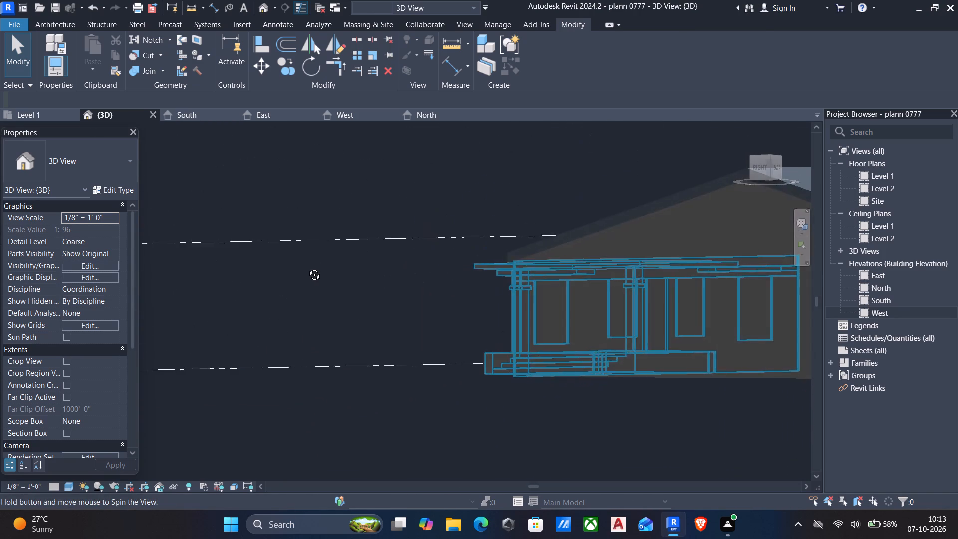
pyautogui.keyDown('shift'); pyautogui.moveTo(307, 268); pyautogui.dragTo(542, 269, button='middle'); pyautogui.keyUp('shift')
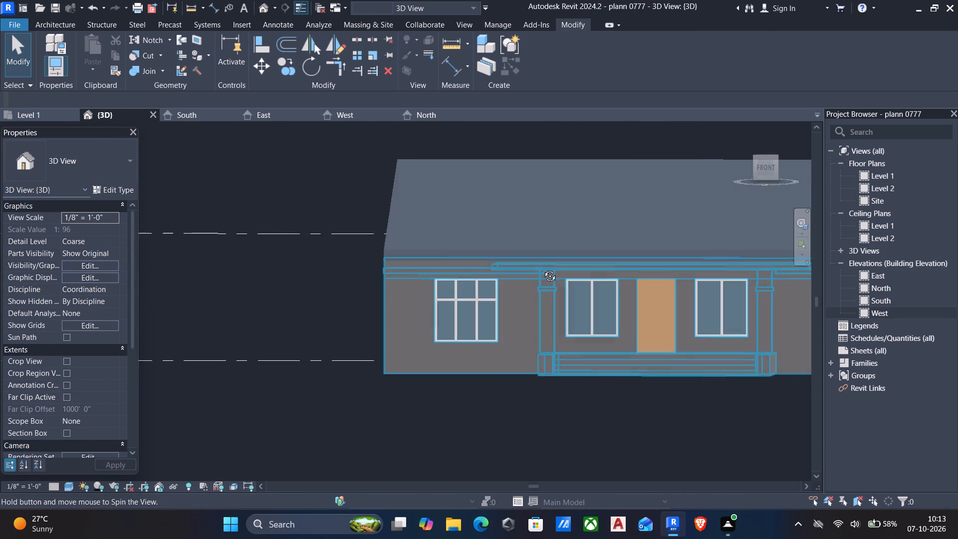
pyautogui.keyDown('shift'); pyautogui.moveTo(542, 269); pyautogui.dragTo(527, 310, button='middle'); pyautogui.keyUp('shift')
pyautogui.moveTo(564, 326); pyautogui.dragTo(500, 309, button='middle')
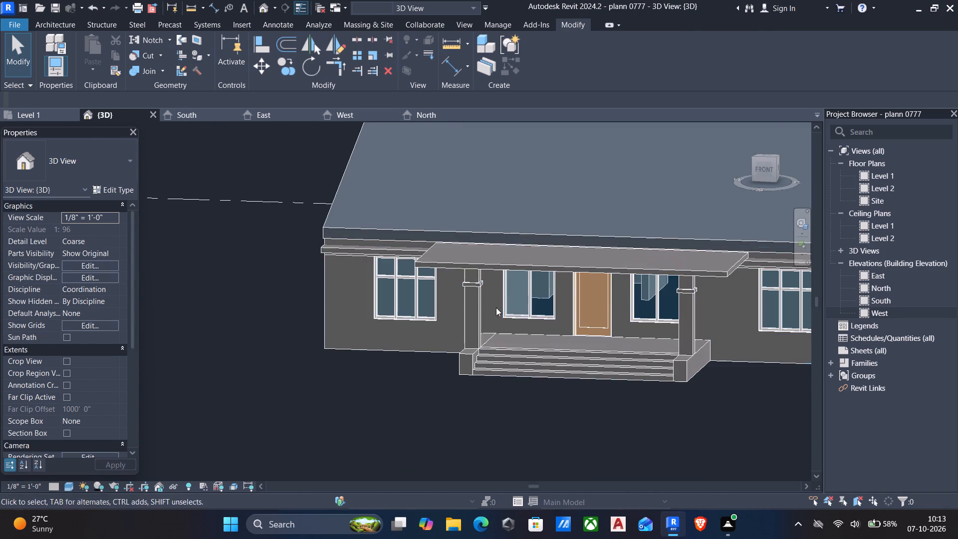
pyautogui.press('Escape')
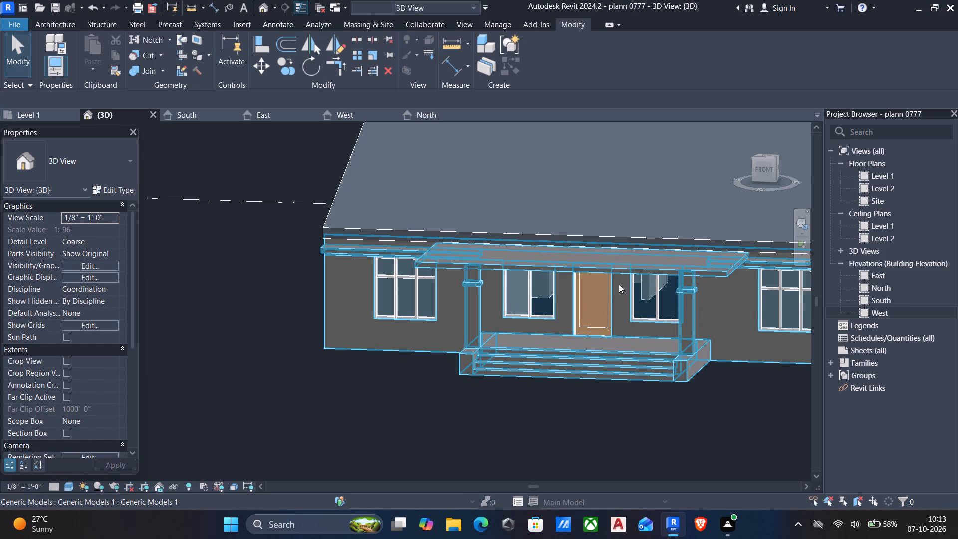
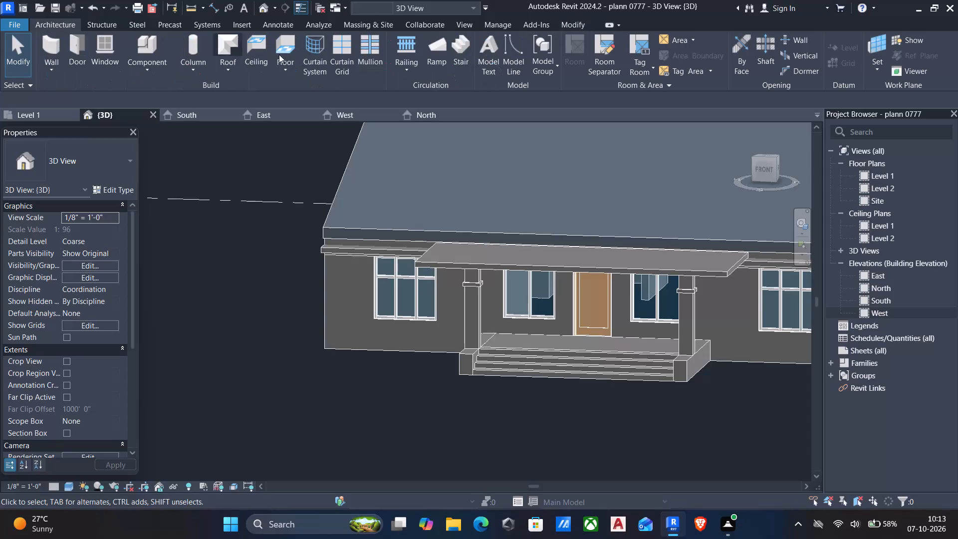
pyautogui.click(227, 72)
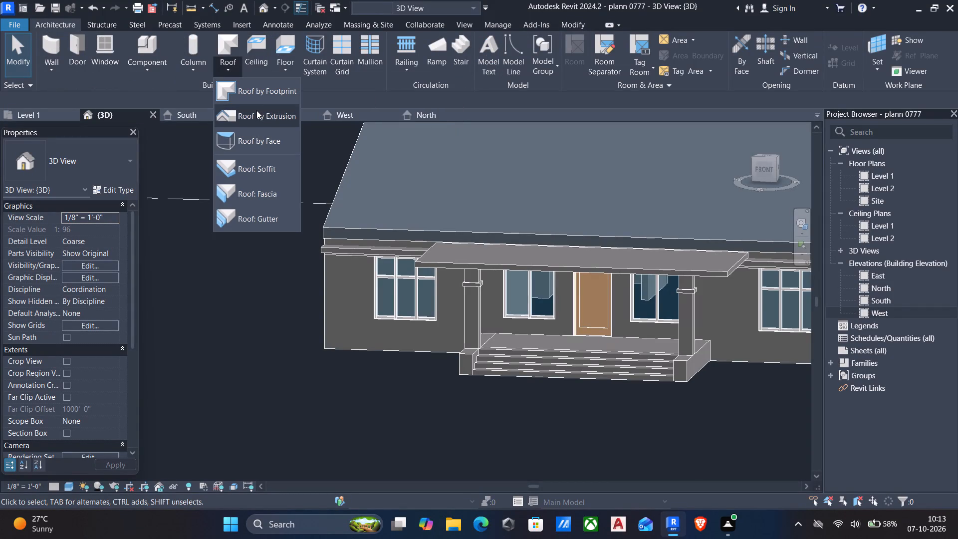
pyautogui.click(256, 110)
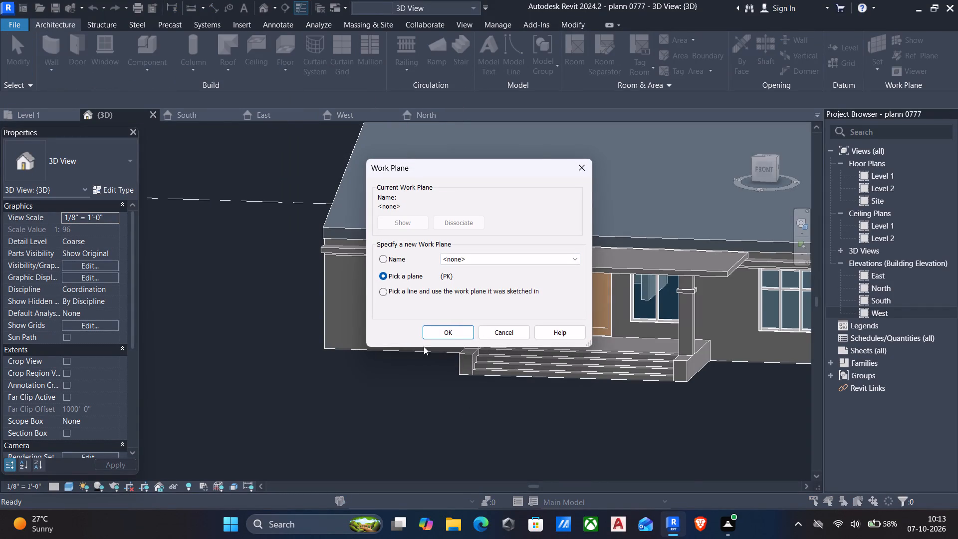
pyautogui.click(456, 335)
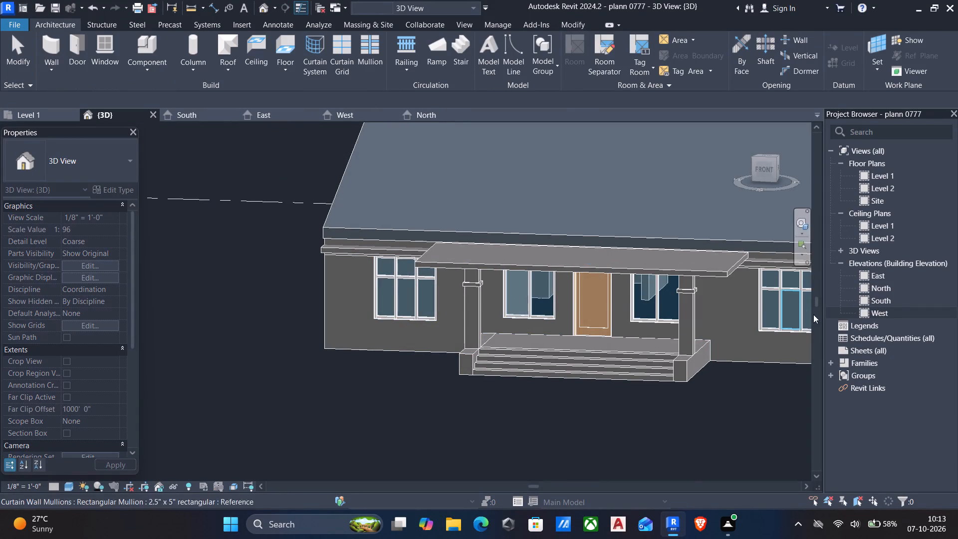
# Open the West elevation at the front porch and select the 9" gable-end wall beneath the main roof.
pyautogui.doubleClick(899, 311)
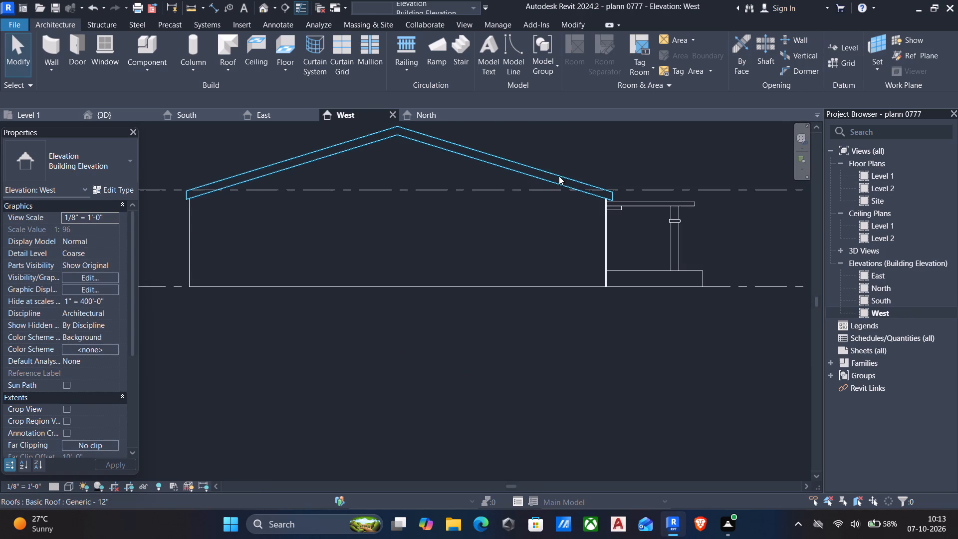
pyautogui.scroll(4, 693, 191)
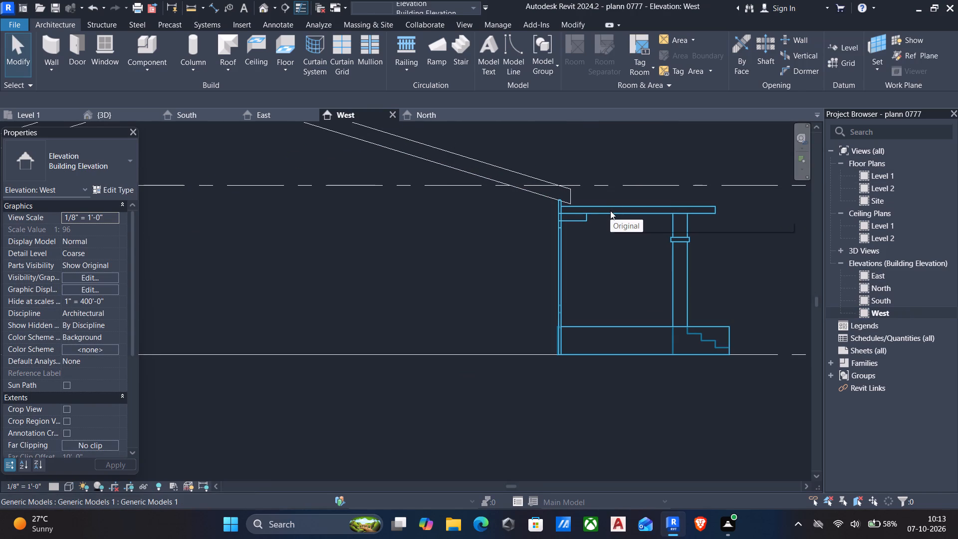
pyautogui.click(610, 211)
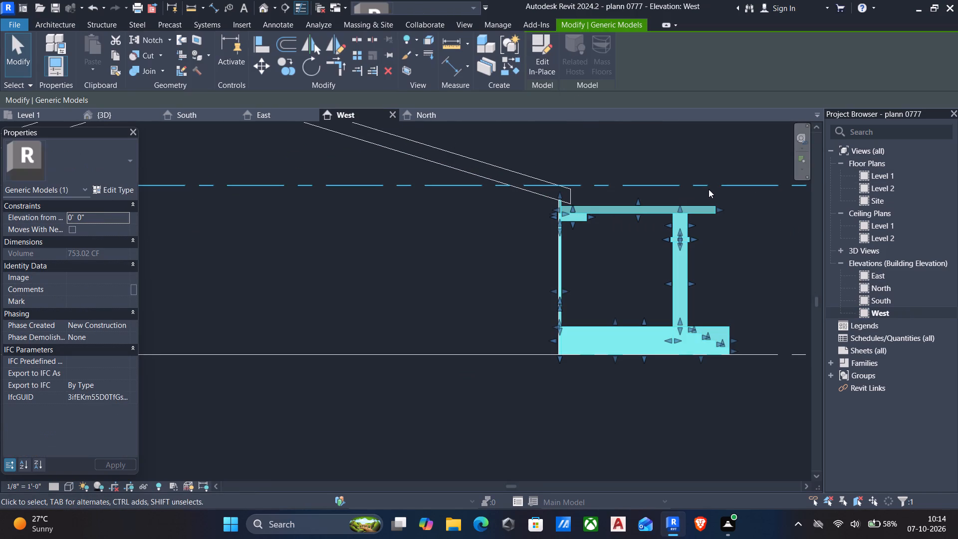
pyautogui.press('Escape')
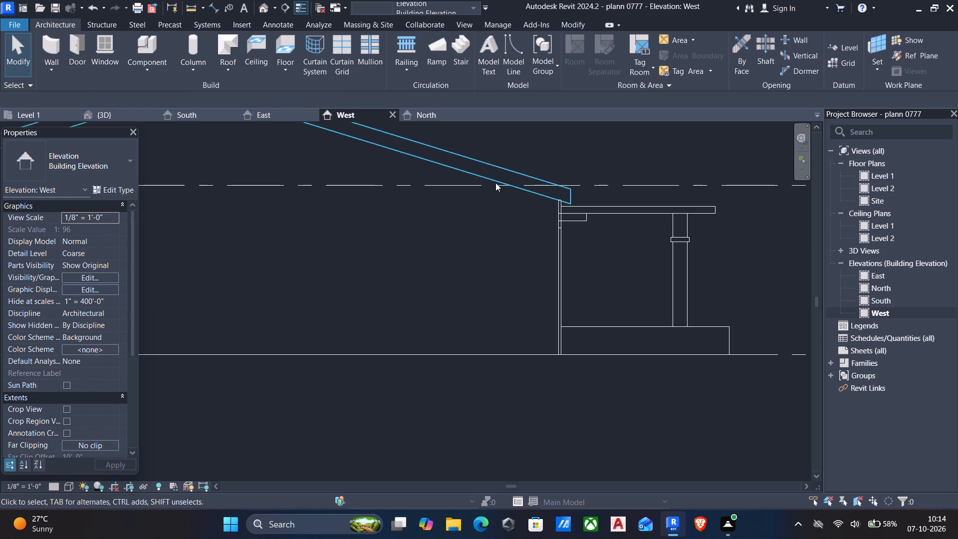
pyautogui.click(512, 355)
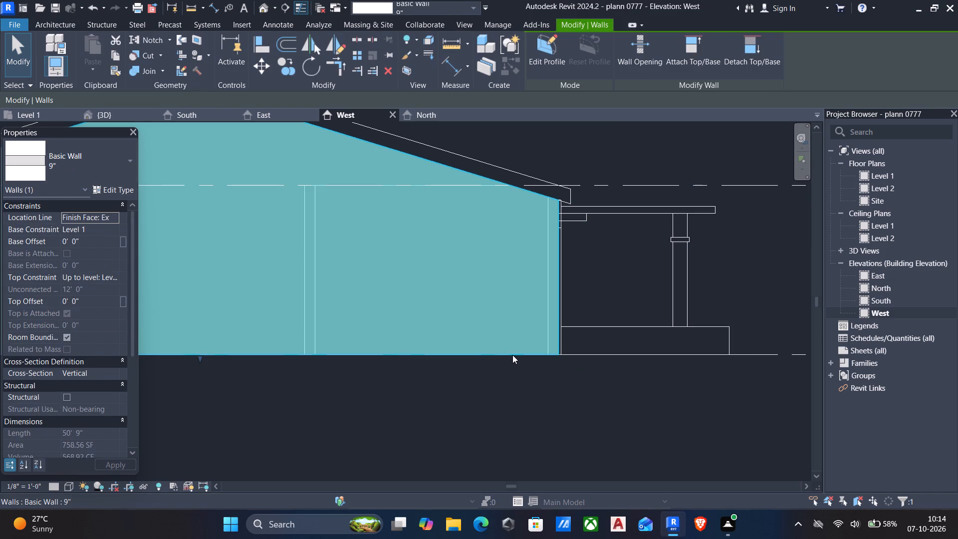
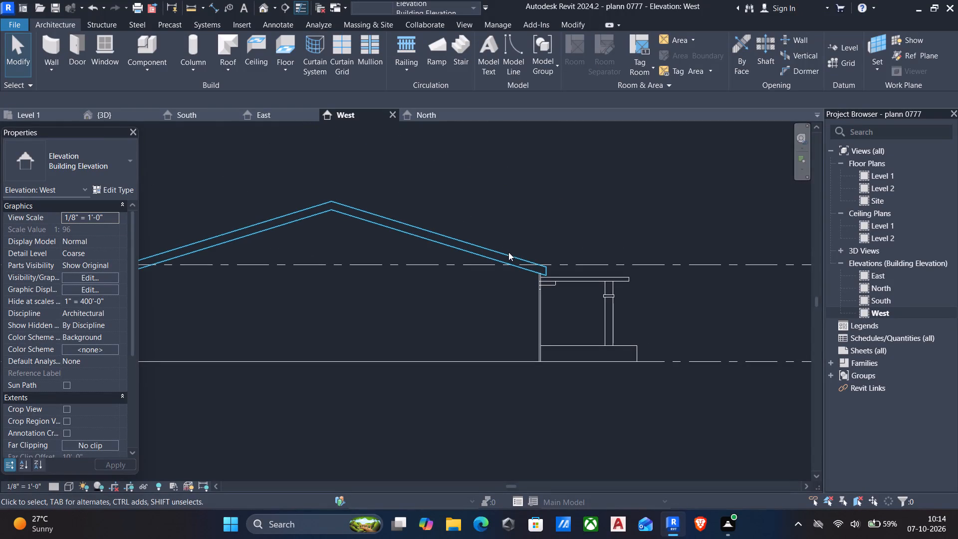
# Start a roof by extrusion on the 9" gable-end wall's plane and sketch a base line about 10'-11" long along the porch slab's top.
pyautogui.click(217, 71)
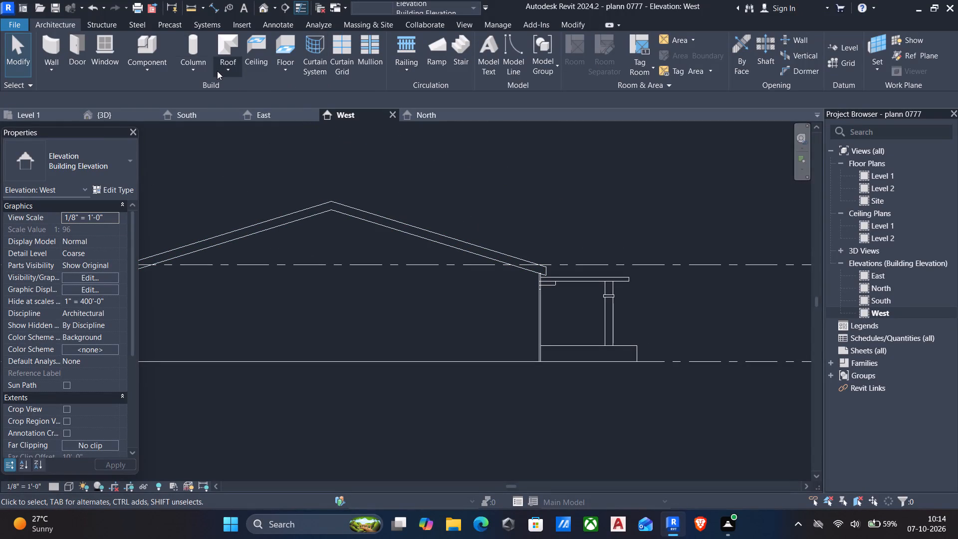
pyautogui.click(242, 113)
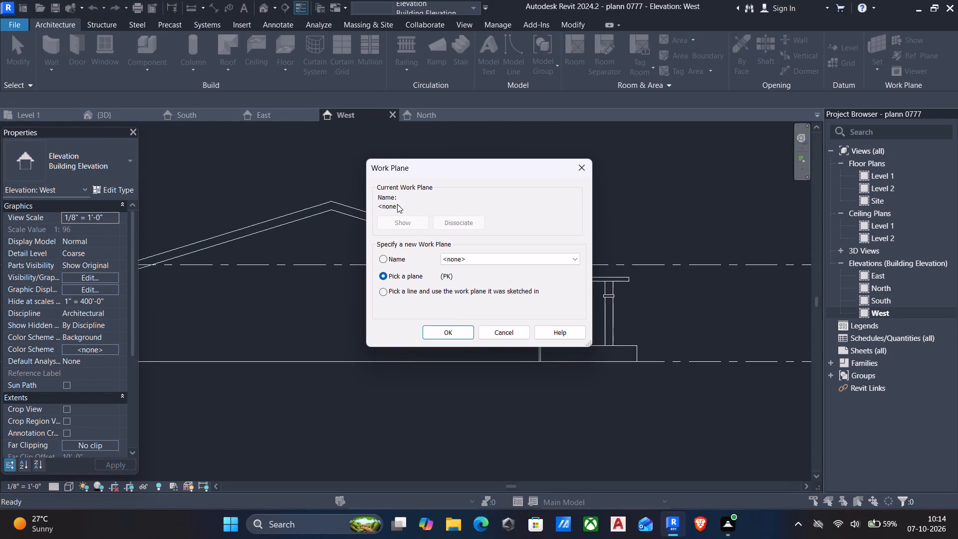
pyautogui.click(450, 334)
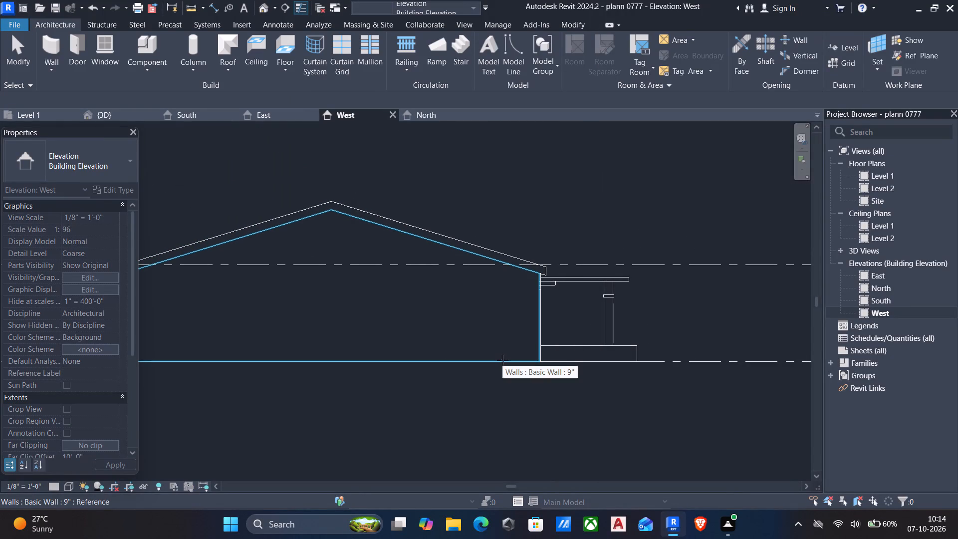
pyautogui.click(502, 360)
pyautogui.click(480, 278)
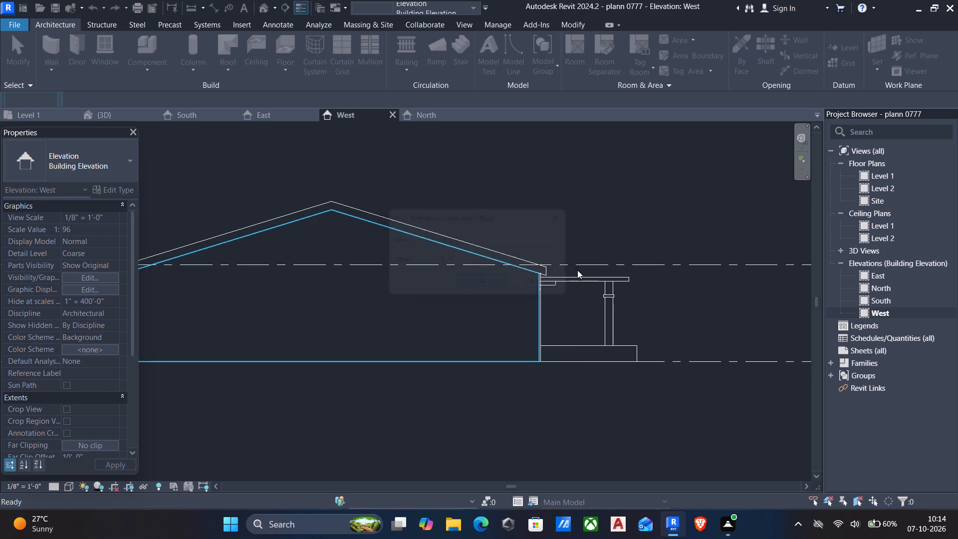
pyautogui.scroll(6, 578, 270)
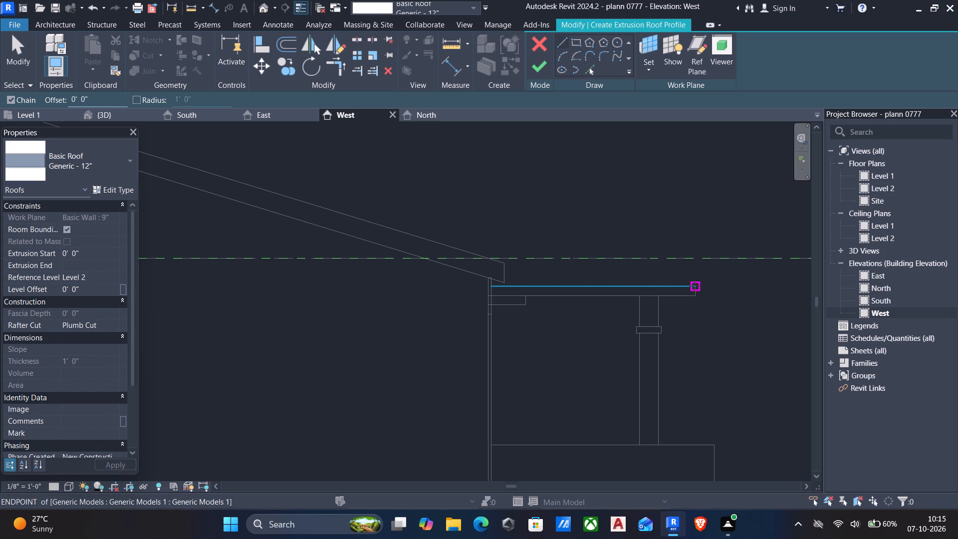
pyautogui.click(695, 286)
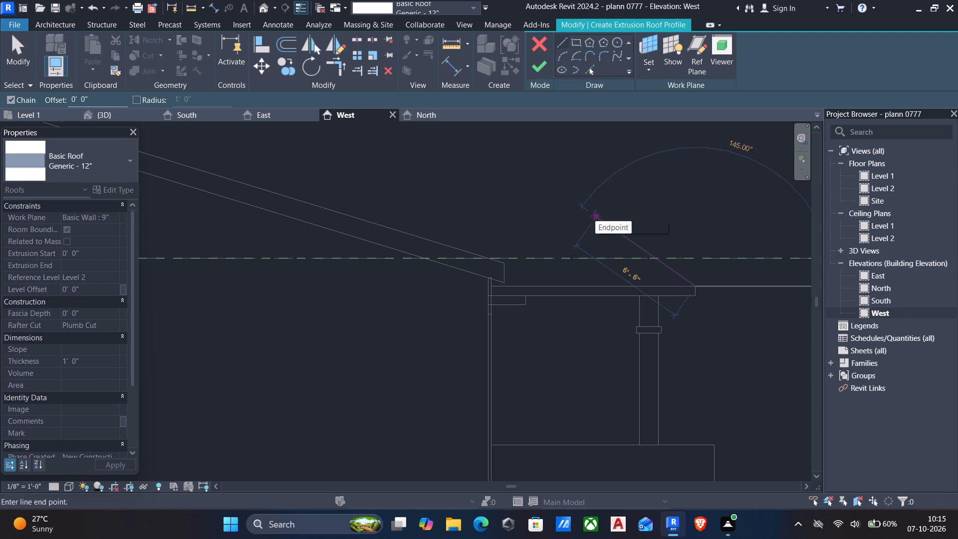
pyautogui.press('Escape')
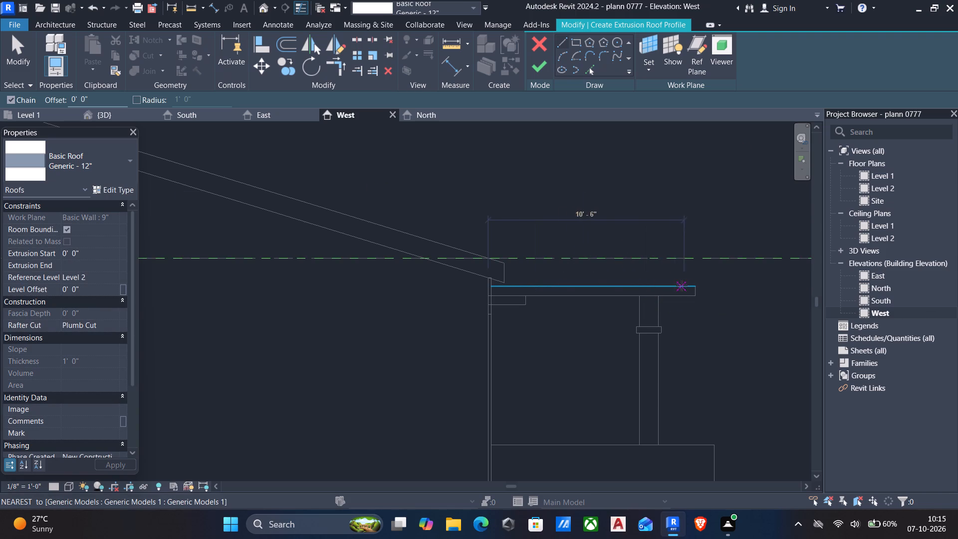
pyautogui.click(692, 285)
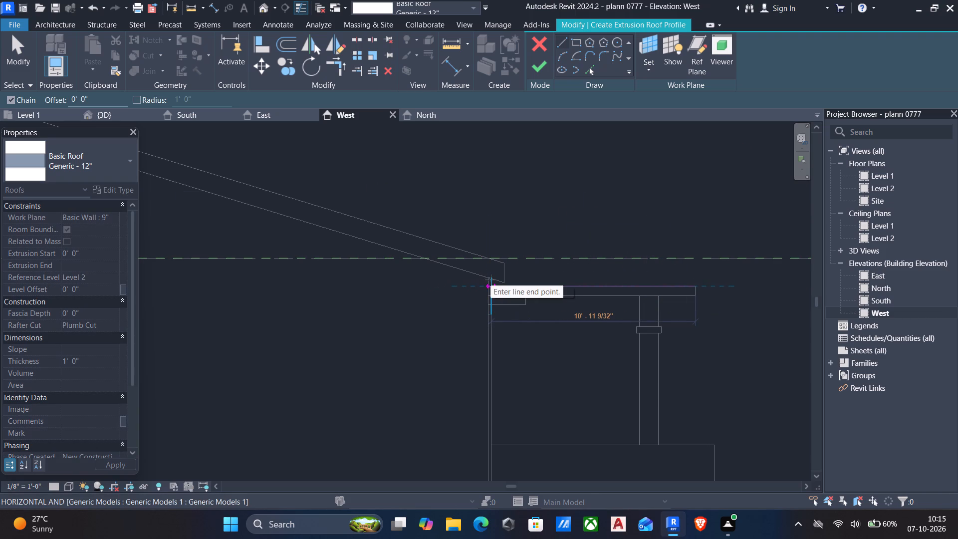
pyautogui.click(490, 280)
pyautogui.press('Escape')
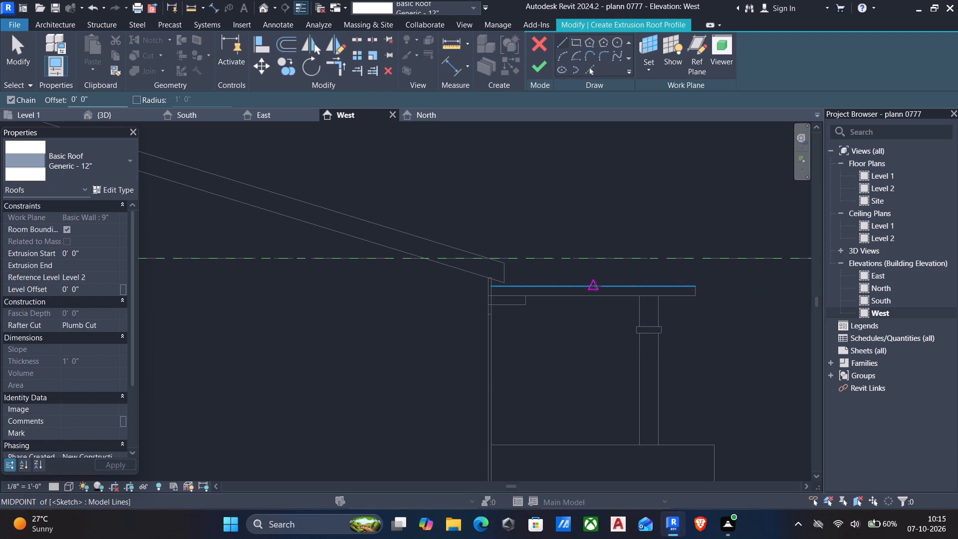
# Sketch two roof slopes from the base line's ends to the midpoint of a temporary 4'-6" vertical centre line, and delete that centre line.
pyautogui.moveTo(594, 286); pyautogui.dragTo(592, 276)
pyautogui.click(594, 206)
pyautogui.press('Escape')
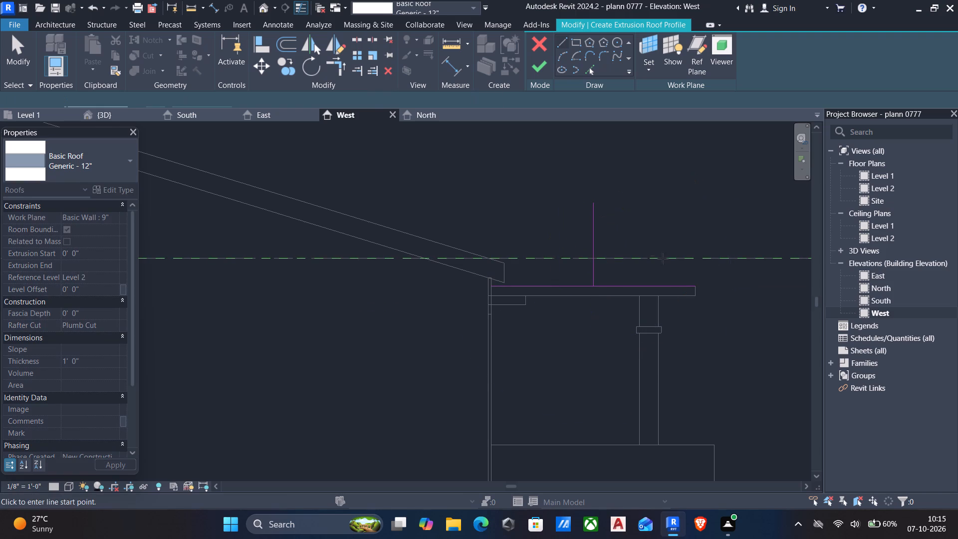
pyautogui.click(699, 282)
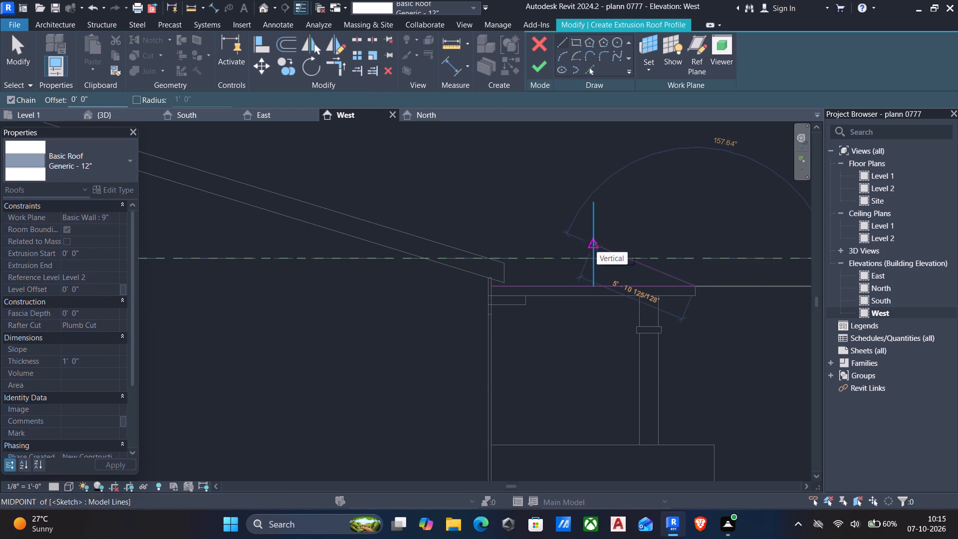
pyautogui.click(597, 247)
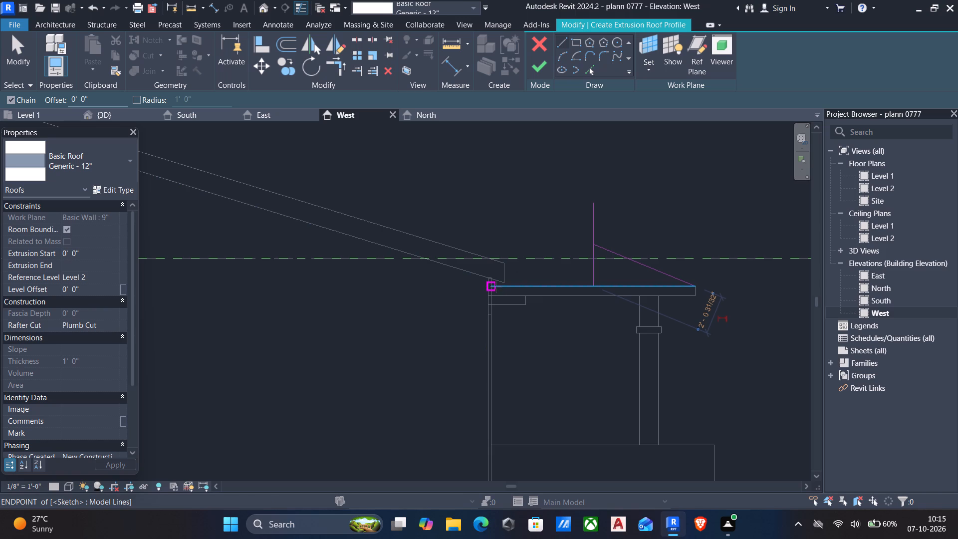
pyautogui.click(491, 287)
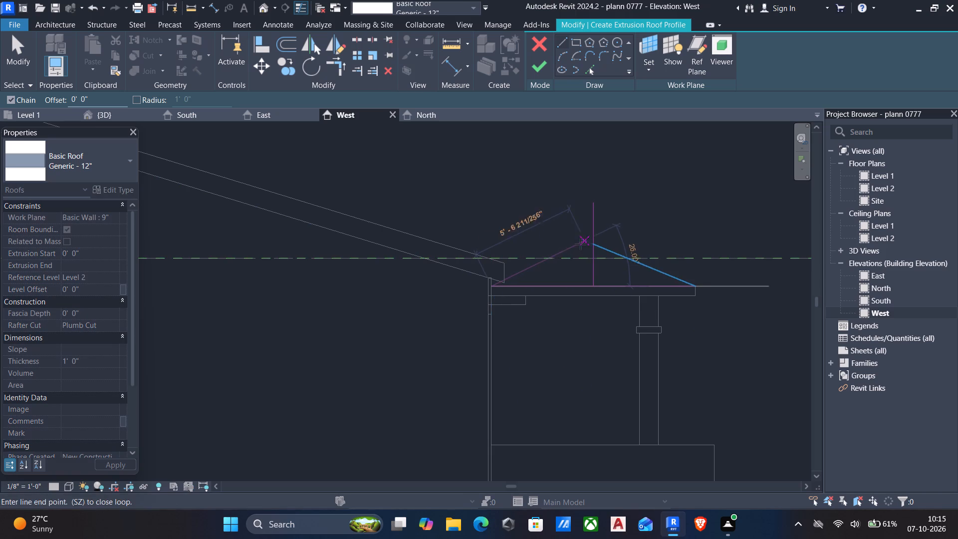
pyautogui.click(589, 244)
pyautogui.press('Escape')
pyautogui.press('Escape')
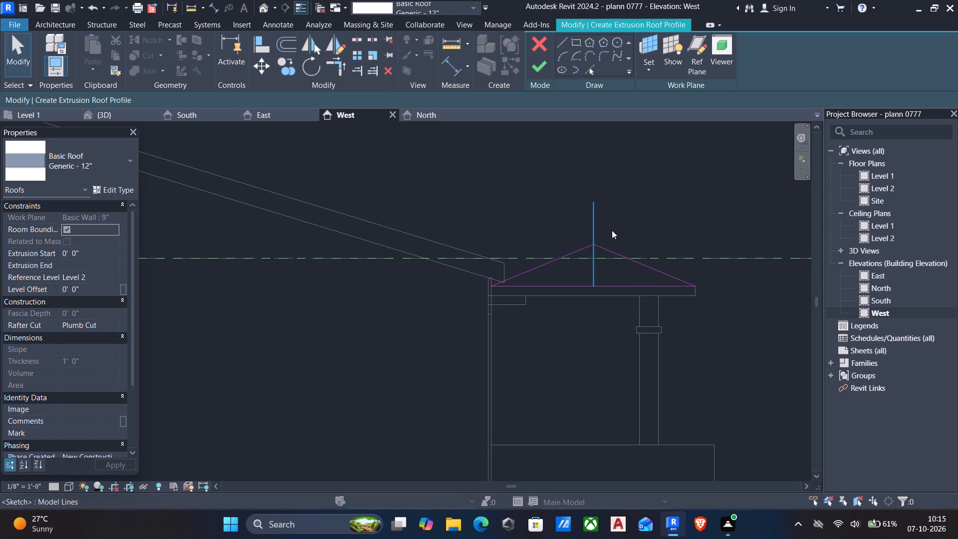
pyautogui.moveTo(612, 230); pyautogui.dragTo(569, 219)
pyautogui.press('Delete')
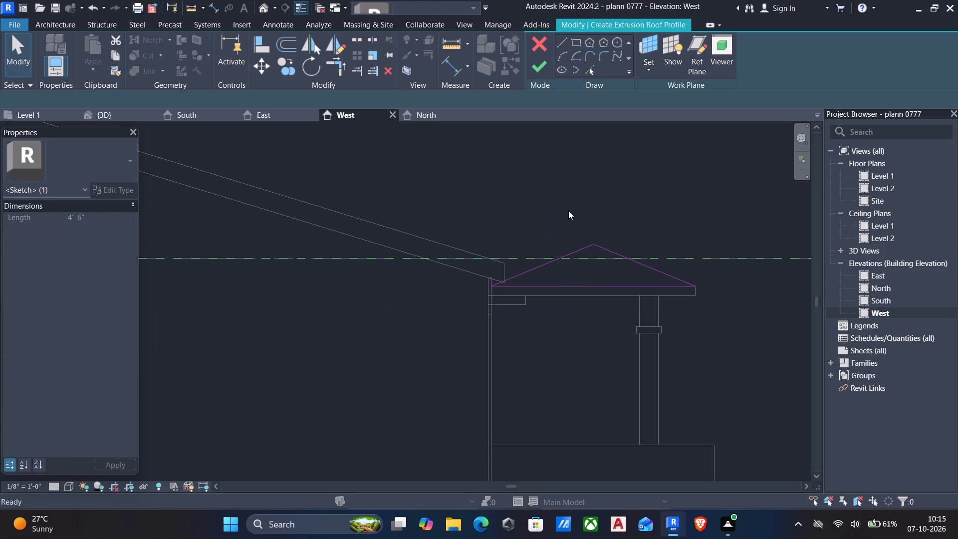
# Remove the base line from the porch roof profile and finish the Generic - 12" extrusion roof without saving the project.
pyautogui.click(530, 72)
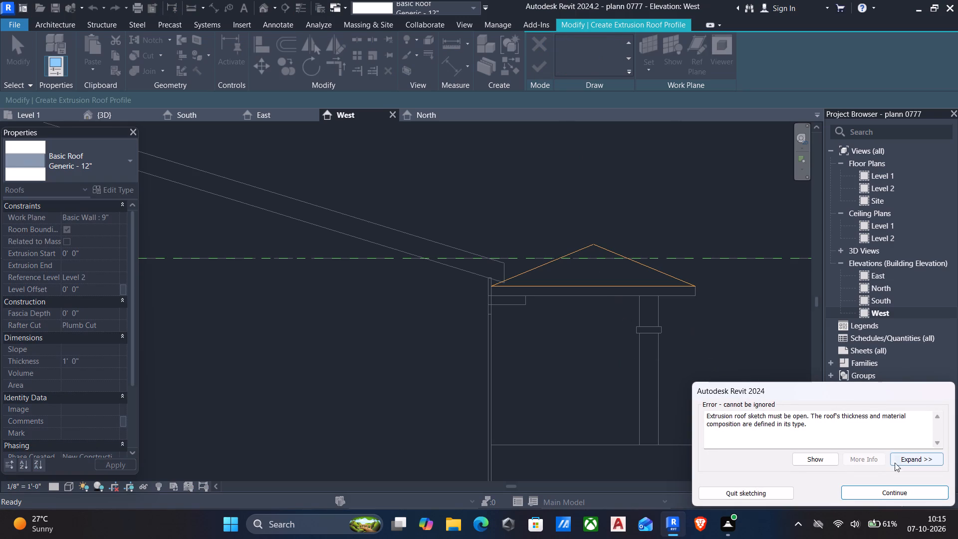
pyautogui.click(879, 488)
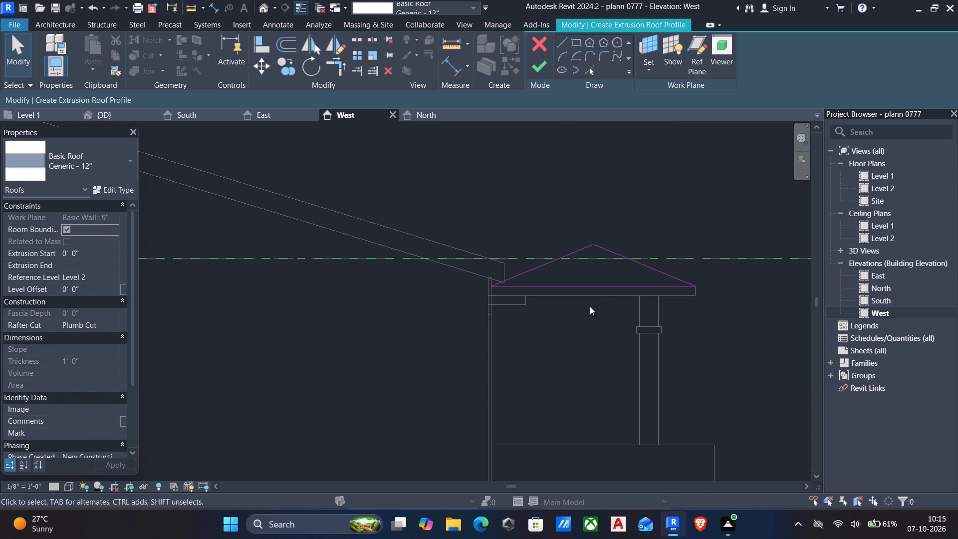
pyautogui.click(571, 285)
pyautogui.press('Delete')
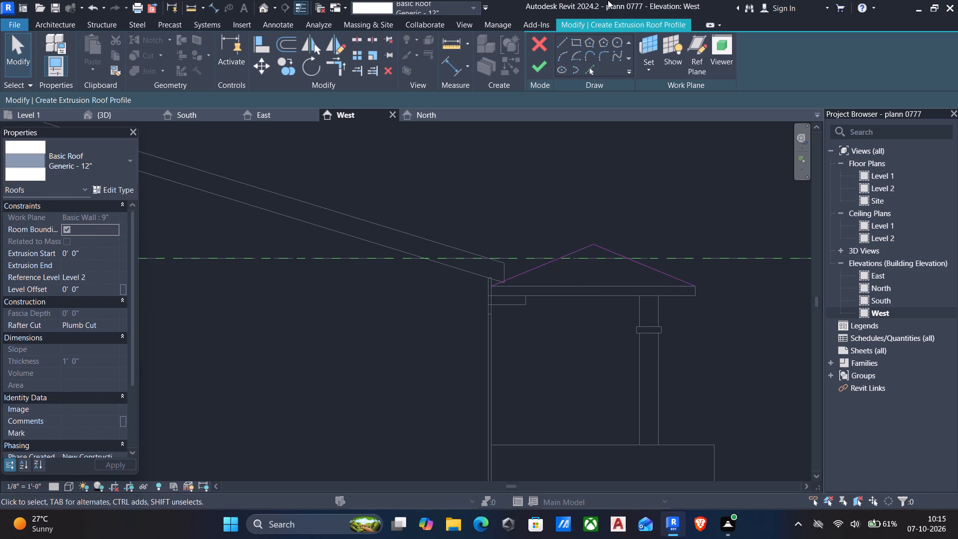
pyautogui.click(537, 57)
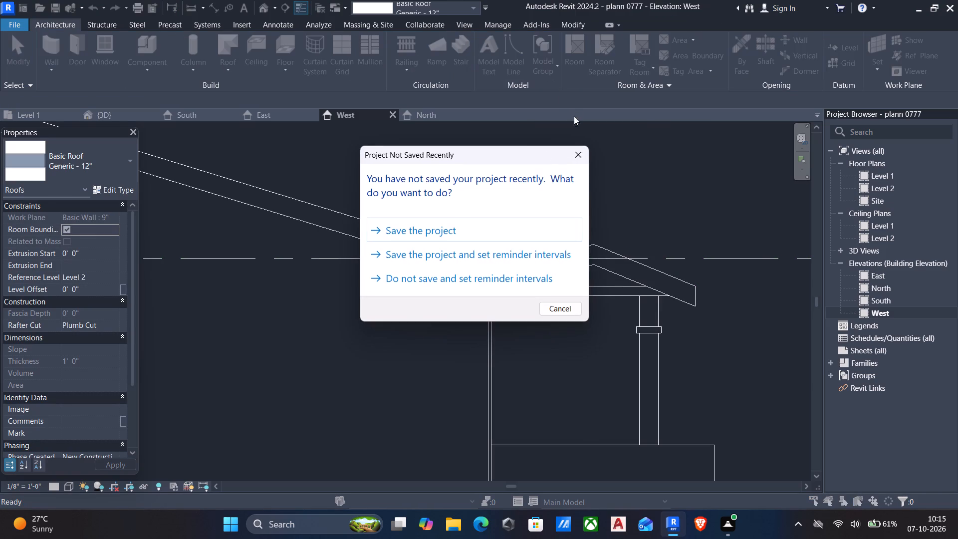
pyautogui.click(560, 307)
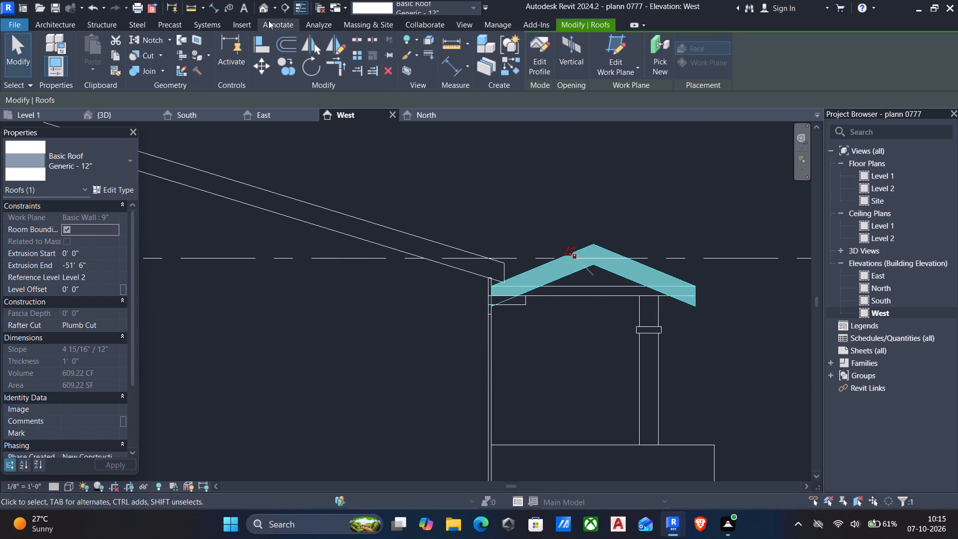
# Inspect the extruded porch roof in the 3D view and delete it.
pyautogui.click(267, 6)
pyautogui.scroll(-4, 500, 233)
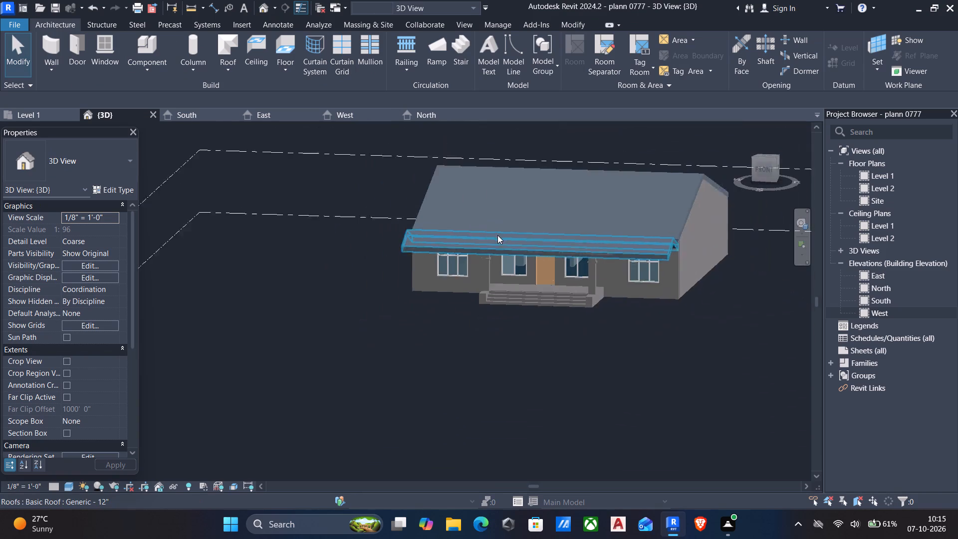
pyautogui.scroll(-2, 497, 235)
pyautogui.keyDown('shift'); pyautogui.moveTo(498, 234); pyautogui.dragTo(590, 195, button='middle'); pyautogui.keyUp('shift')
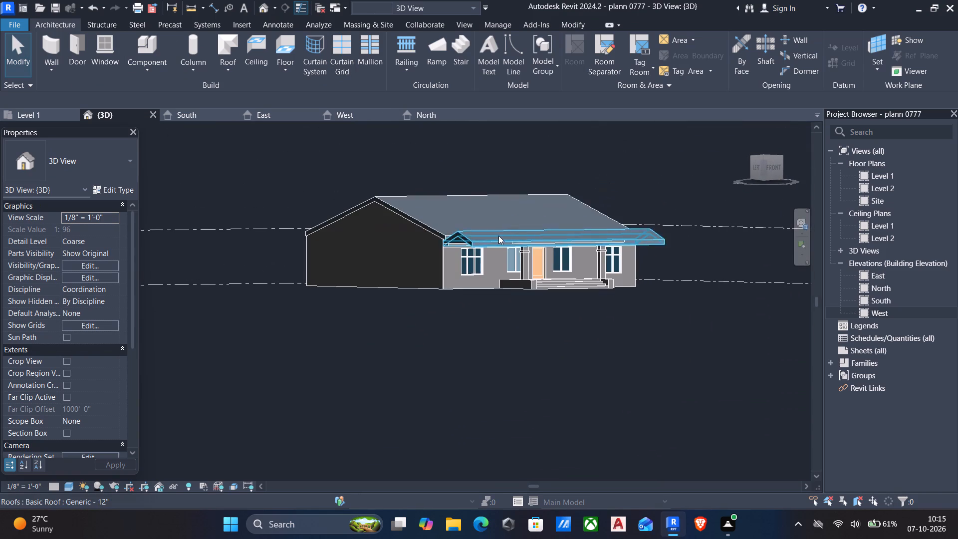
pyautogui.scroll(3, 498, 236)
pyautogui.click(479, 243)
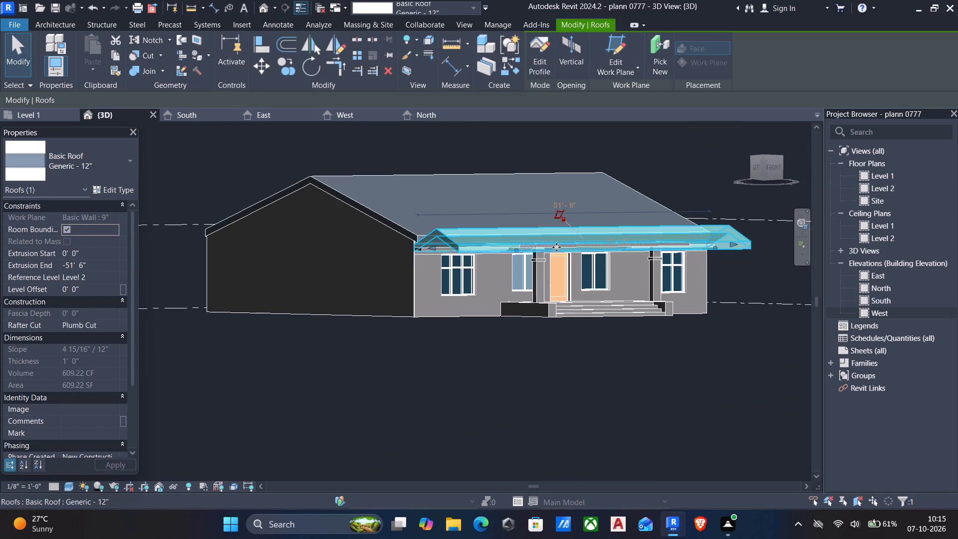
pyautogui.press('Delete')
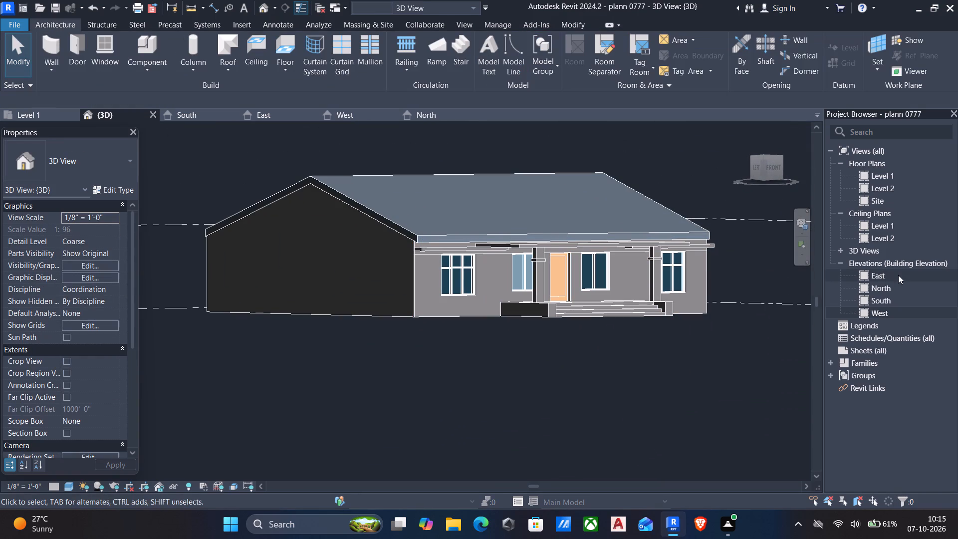
# In the South elevation, start a roof by extrusion on the front generic model's face, referenced to Level 2.
pyautogui.doubleClick(889, 297)
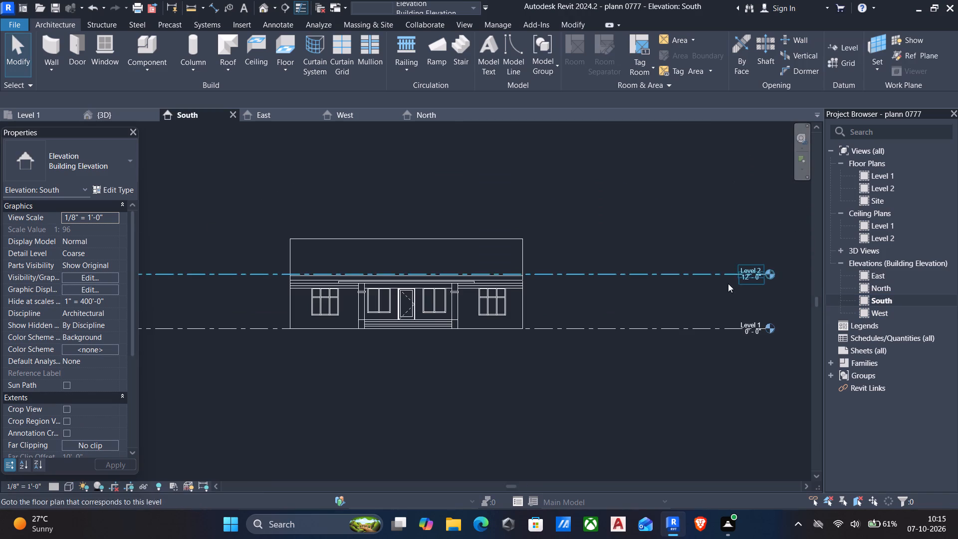
pyautogui.scroll(5, 438, 283)
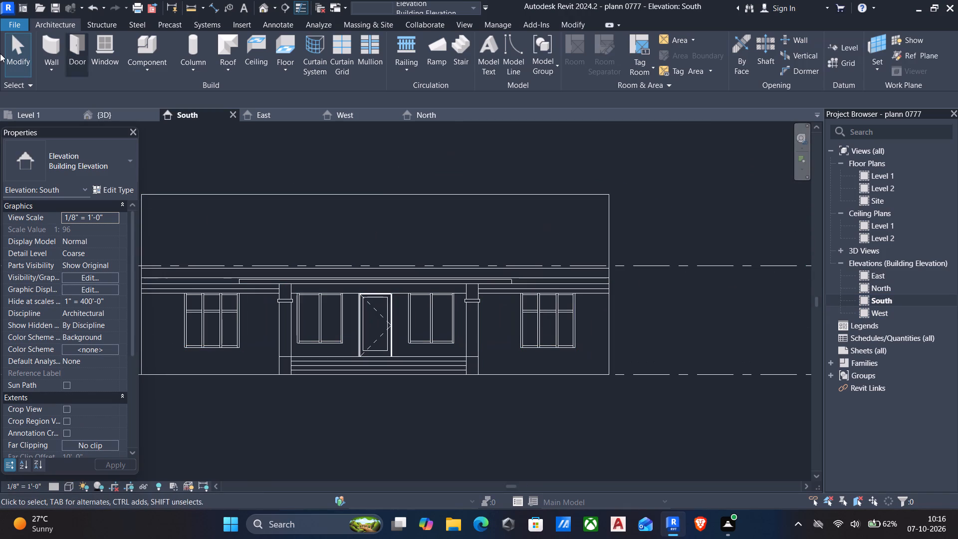
pyautogui.click(226, 71)
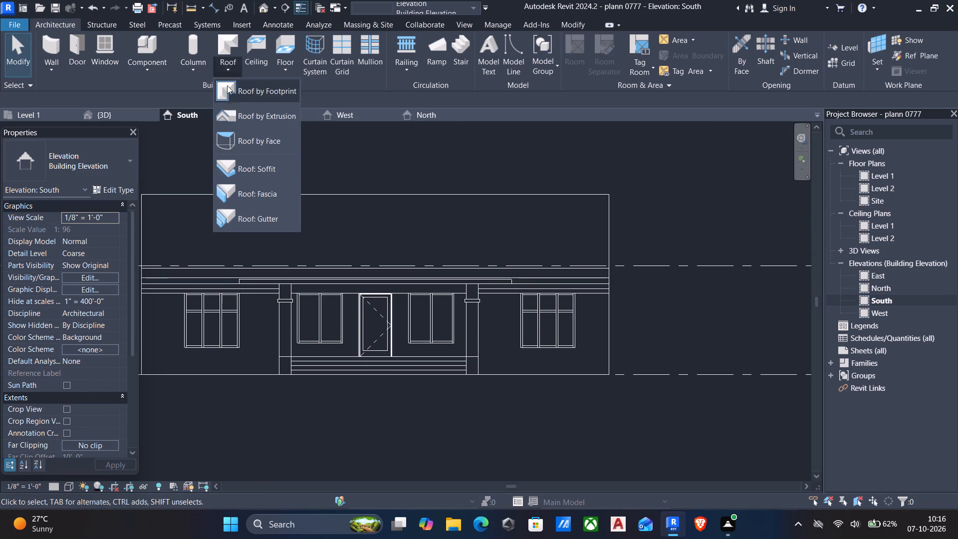
pyautogui.click(238, 118)
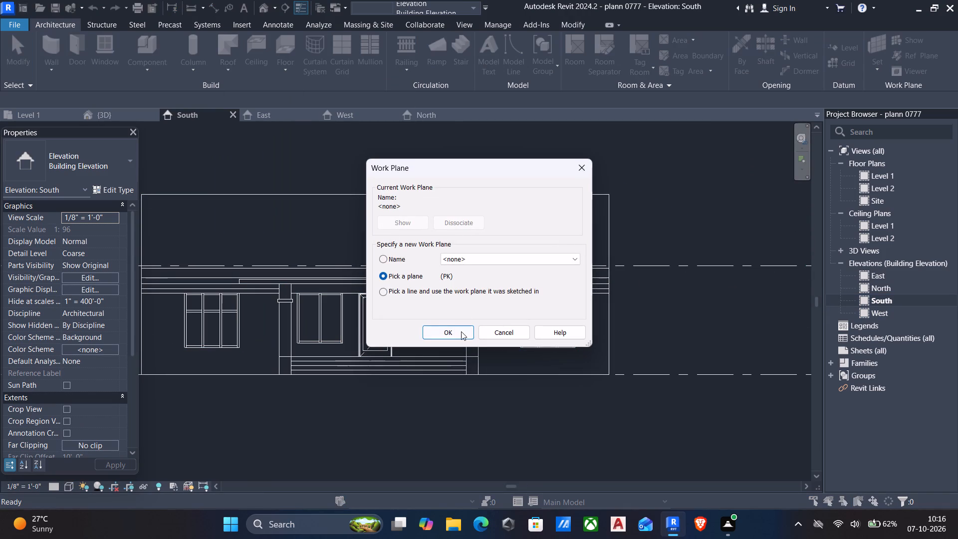
pyautogui.click(457, 332)
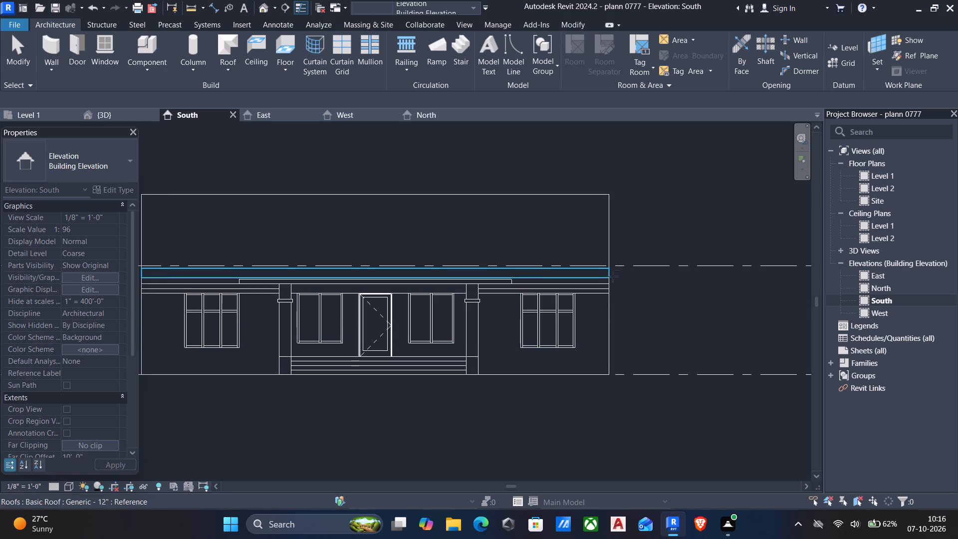
pyautogui.click(607, 317)
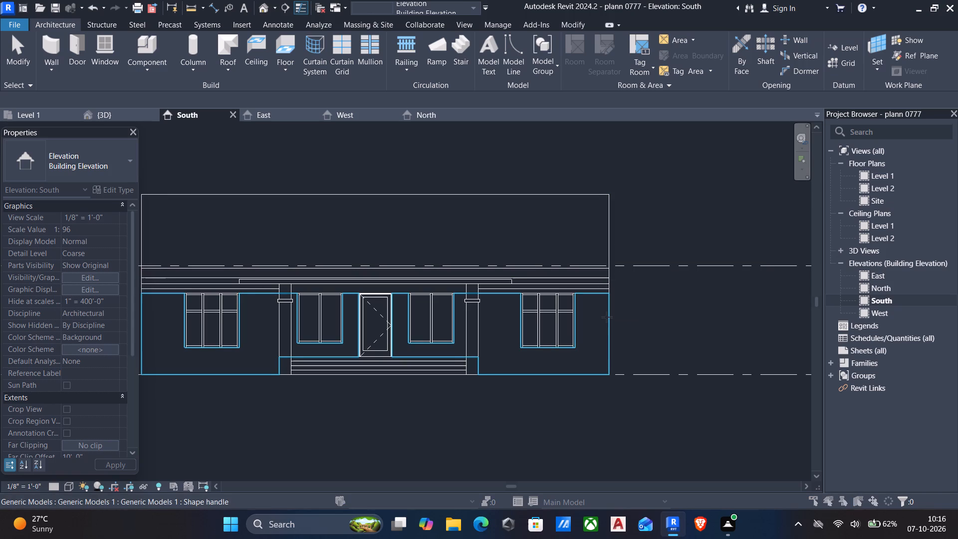
pyautogui.click(487, 285)
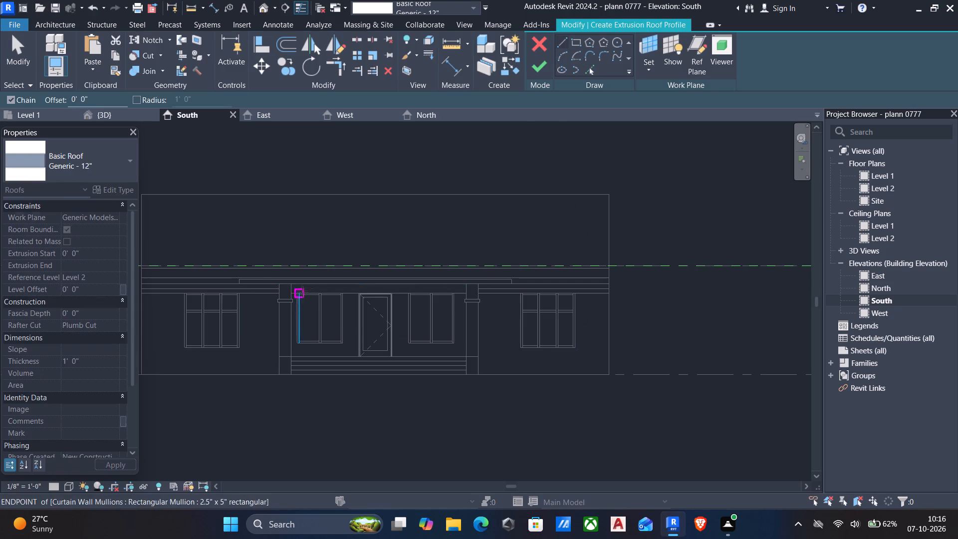
pyautogui.scroll(2, 263, 267)
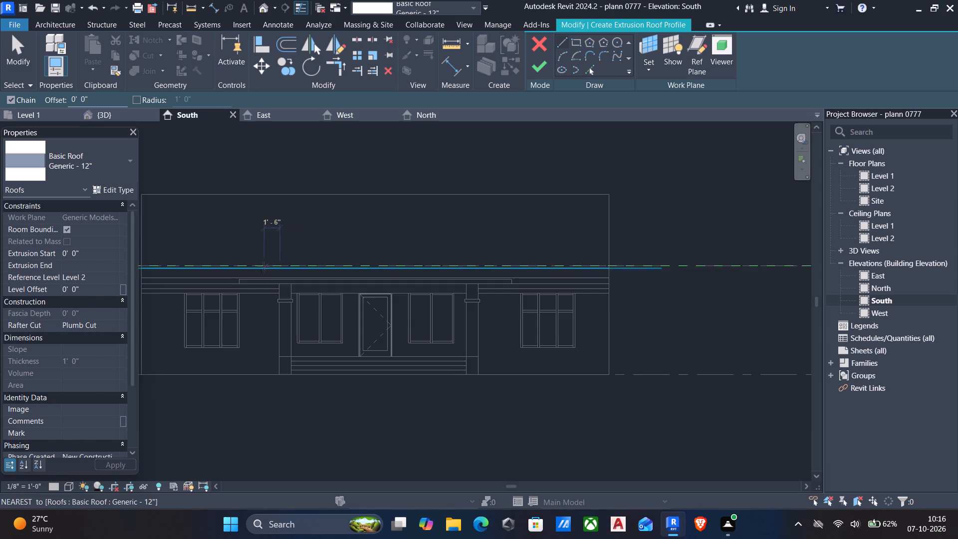
pyautogui.scroll(3, 263, 267)
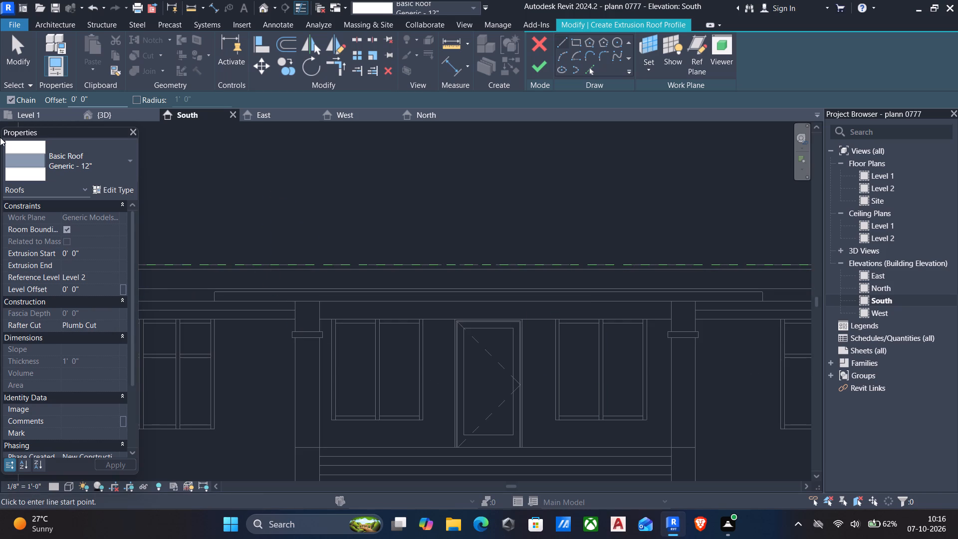
# Open the recent project HOUSE PLAN 06 from the Revit home screen.
pyautogui.hotkey('ctrl', 'd')
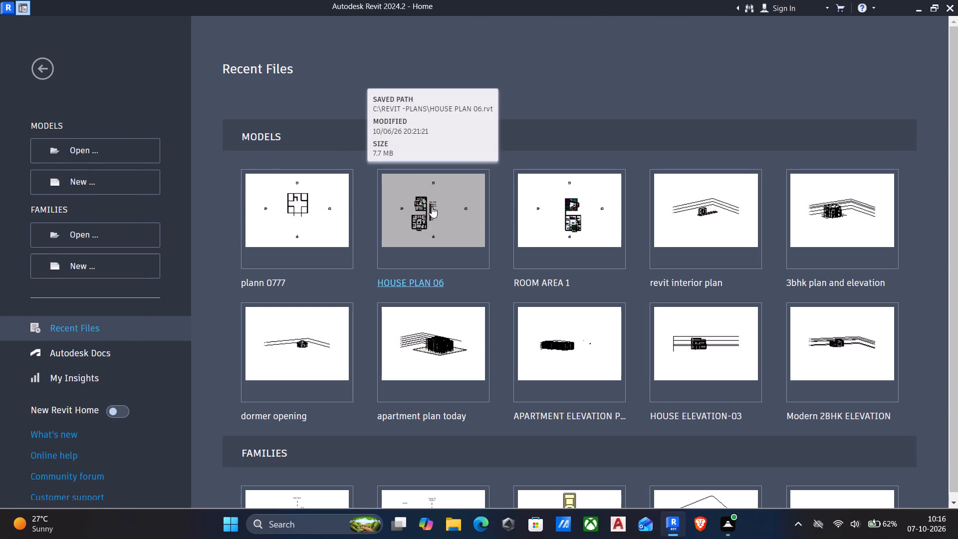
pyautogui.click(432, 207)
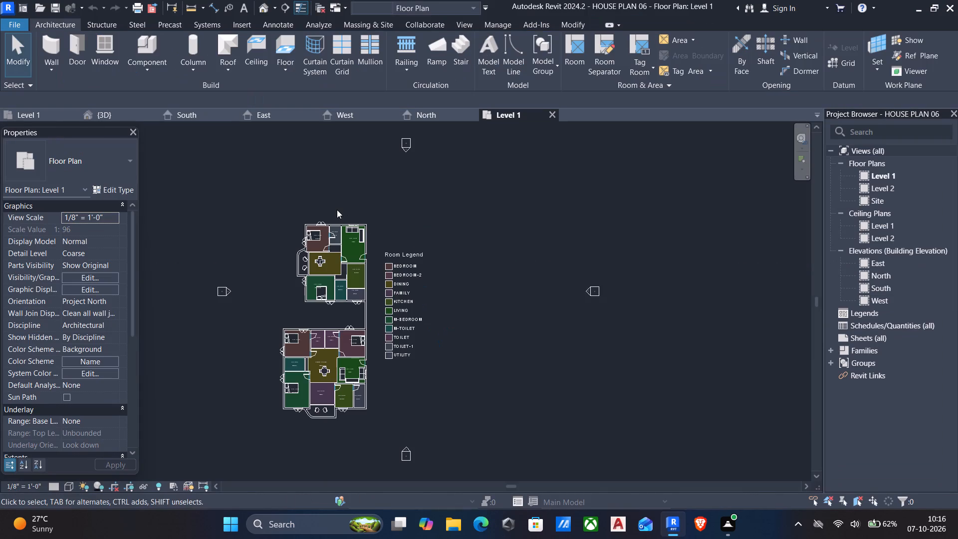
# Examine the lower house on the Level 1 floor plan, covering the dining, living, family and master bedroom areas and the front porch.
pyautogui.scroll(5, 333, 388)
pyautogui.scroll(4, 313, 339)
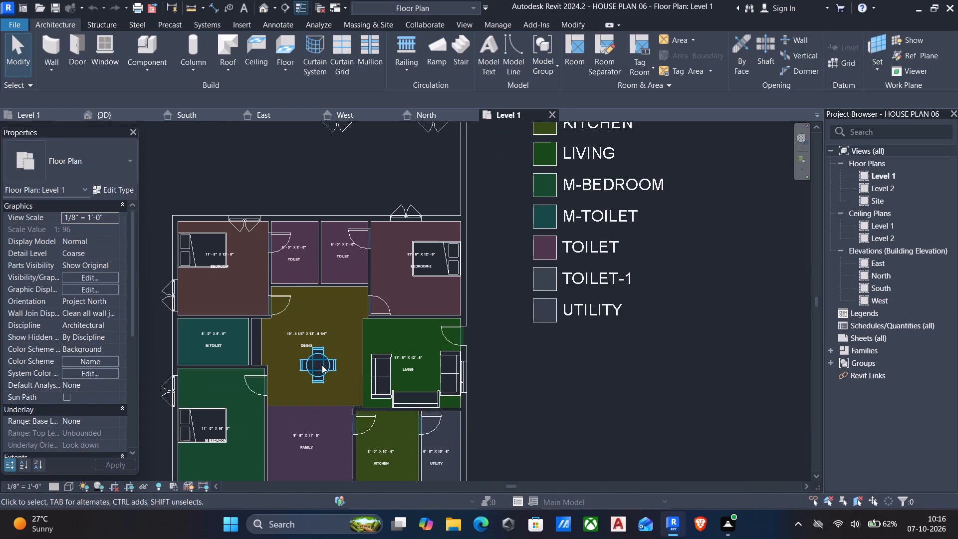
pyautogui.moveTo(322, 367); pyautogui.dragTo(390, 297, button='middle')
pyautogui.scroll(5, 367, 284)
pyautogui.moveTo(236, 350); pyautogui.dragTo(251, 341, button='middle')
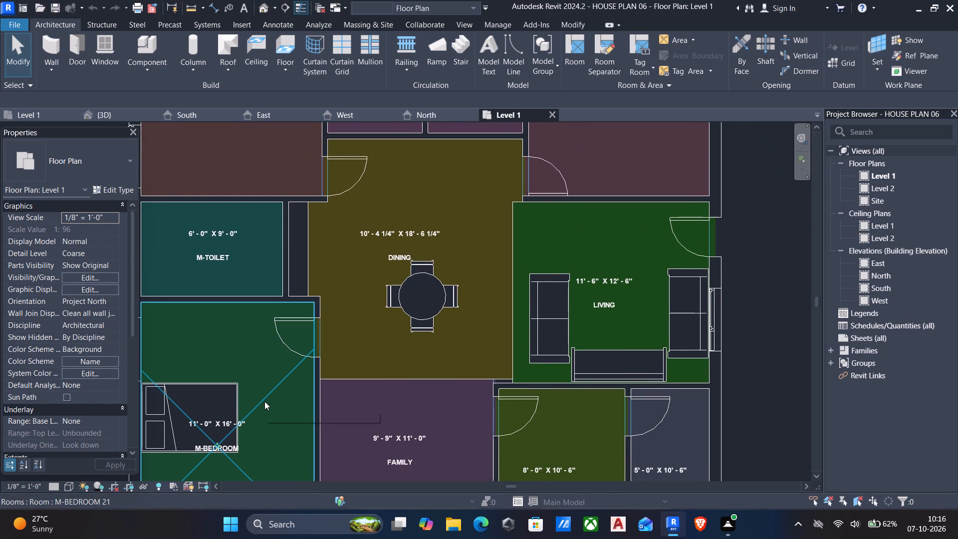
pyautogui.scroll(-2, 267, 405)
pyautogui.moveTo(276, 407); pyautogui.dragTo(331, 382, button='middle')
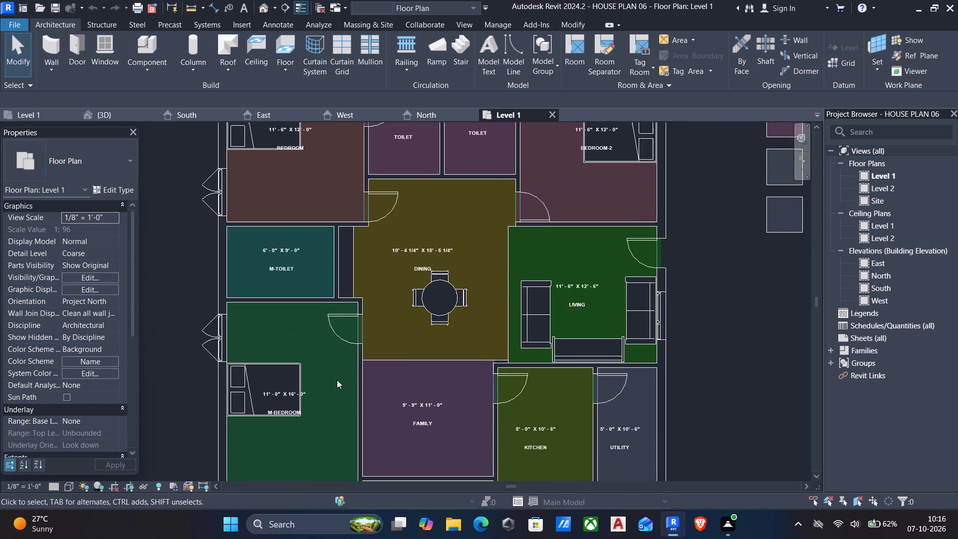
pyautogui.scroll(4, 358, 343)
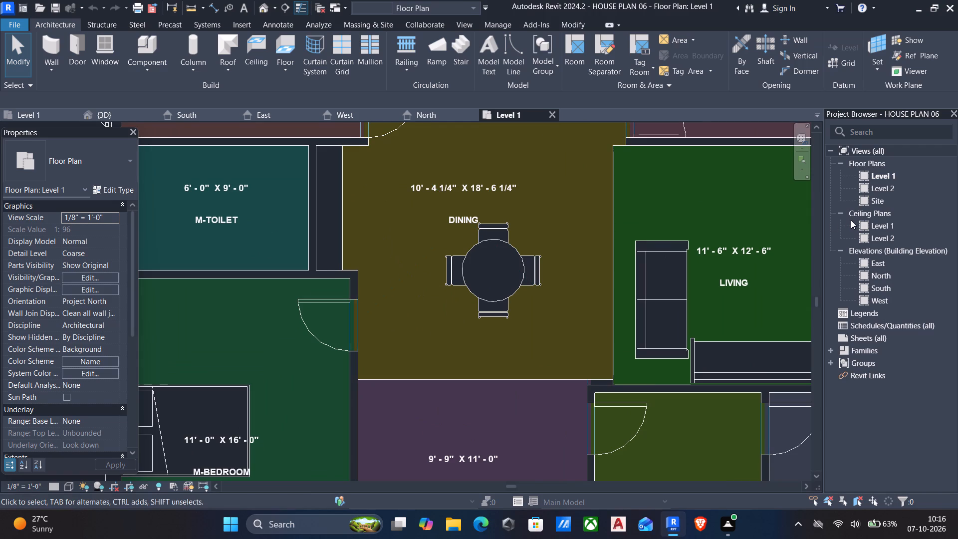
pyautogui.scroll(-1, 712, 297)
pyautogui.moveTo(712, 297); pyautogui.dragTo(804, 211, button='middle')
pyautogui.scroll(2, 423, 285)
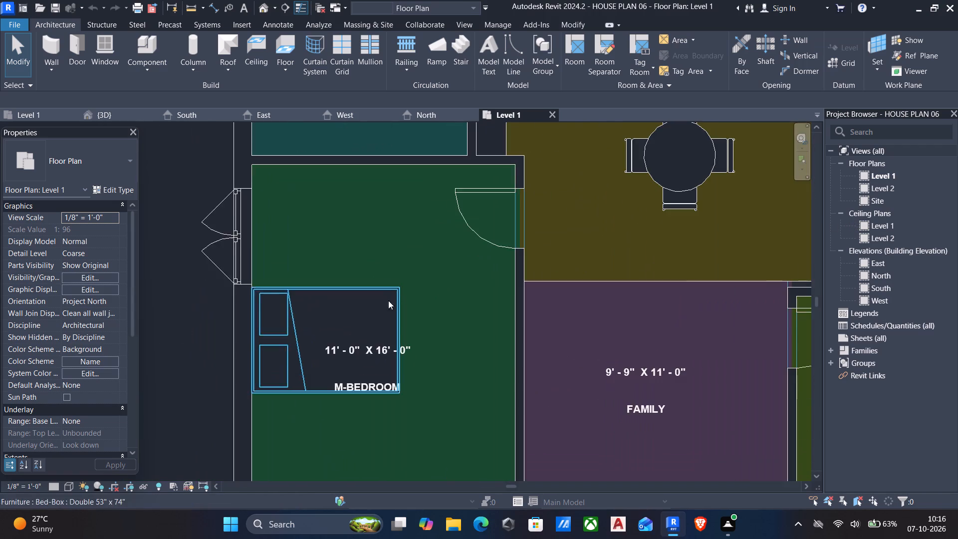
pyautogui.scroll(-1, 264, 335)
pyautogui.scroll(-2, 340, 338)
pyautogui.moveTo(340, 338); pyautogui.dragTo(391, 260, button='middle')
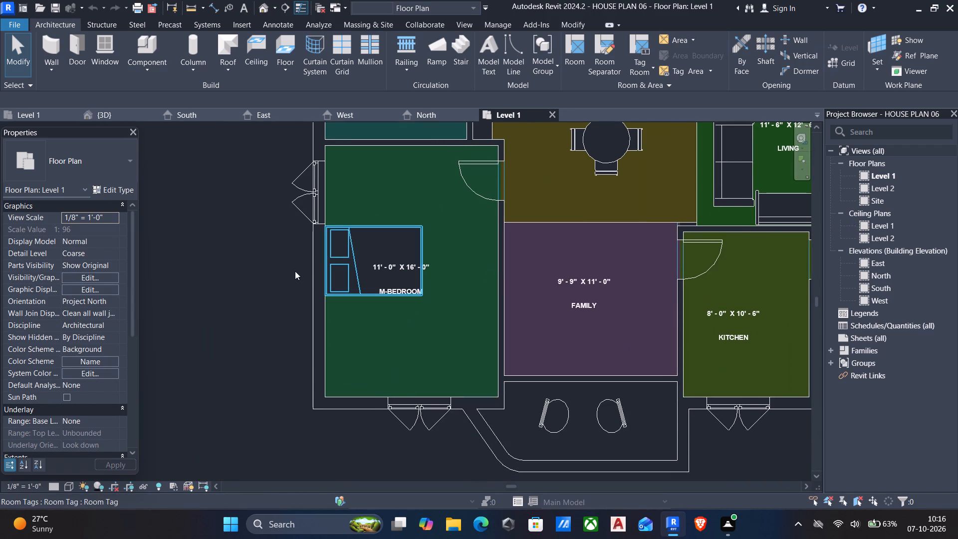
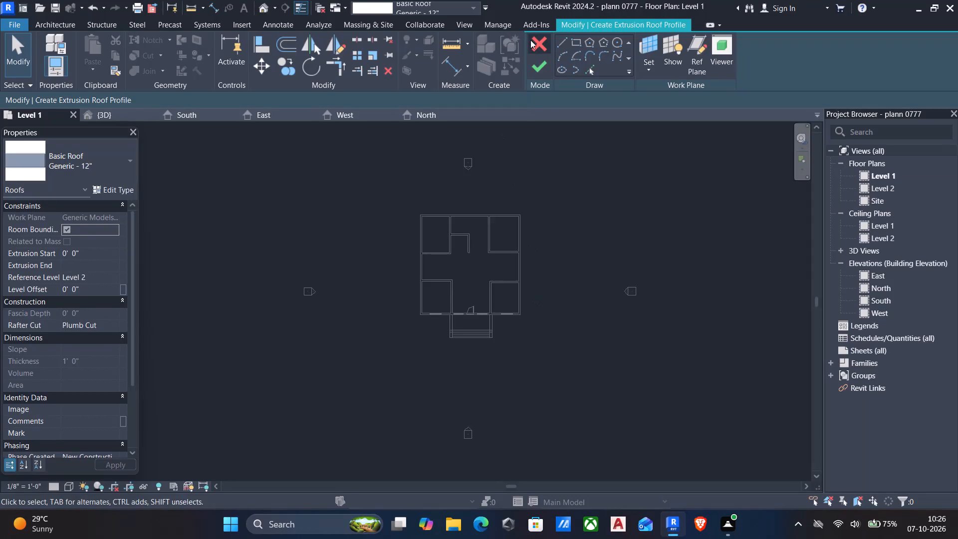
# Quit the current extrusion roof profile and discard the roof sketch.
pyautogui.click(533, 41)
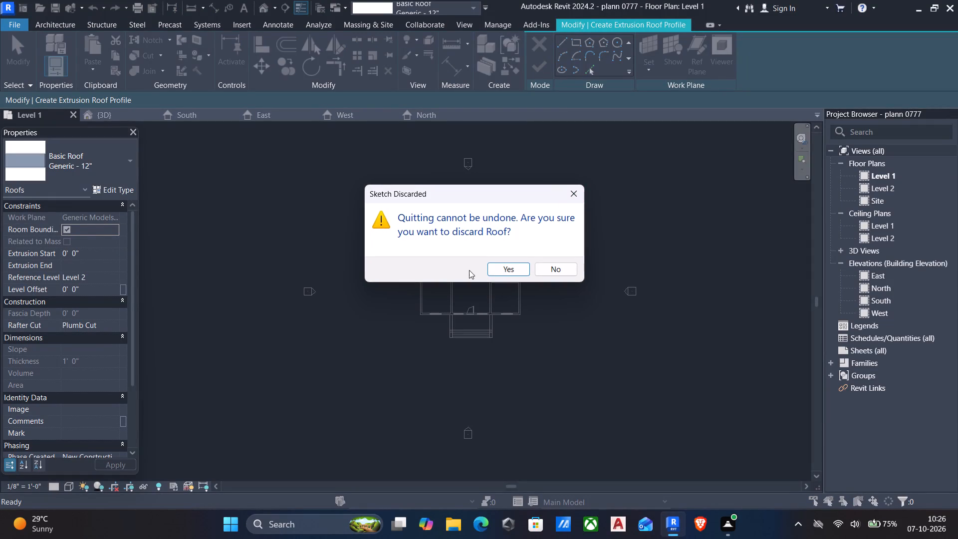
pyautogui.click(498, 270)
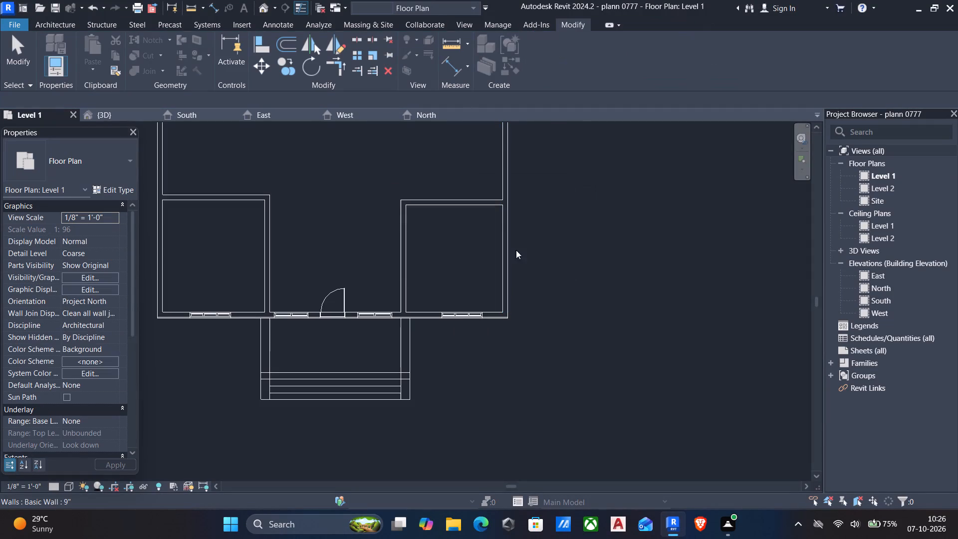
# Examine the front porch, its columns and flat slab under the main roof's eave in the 3D view.
pyautogui.click(263, 10)
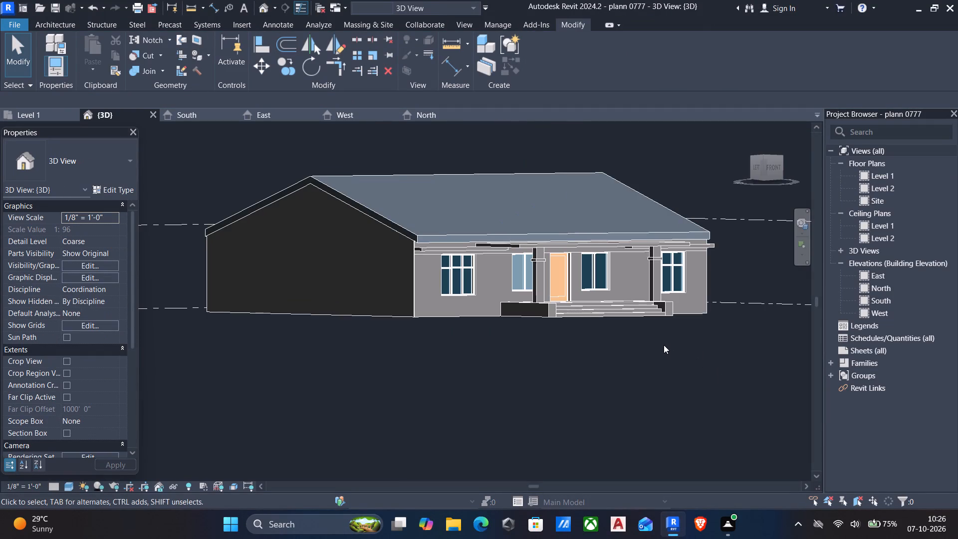
pyautogui.scroll(-2, 576, 386)
pyautogui.keyDown('shift'); pyautogui.moveTo(588, 373); pyautogui.dragTo(437, 396, button='middle'); pyautogui.keyUp('shift')
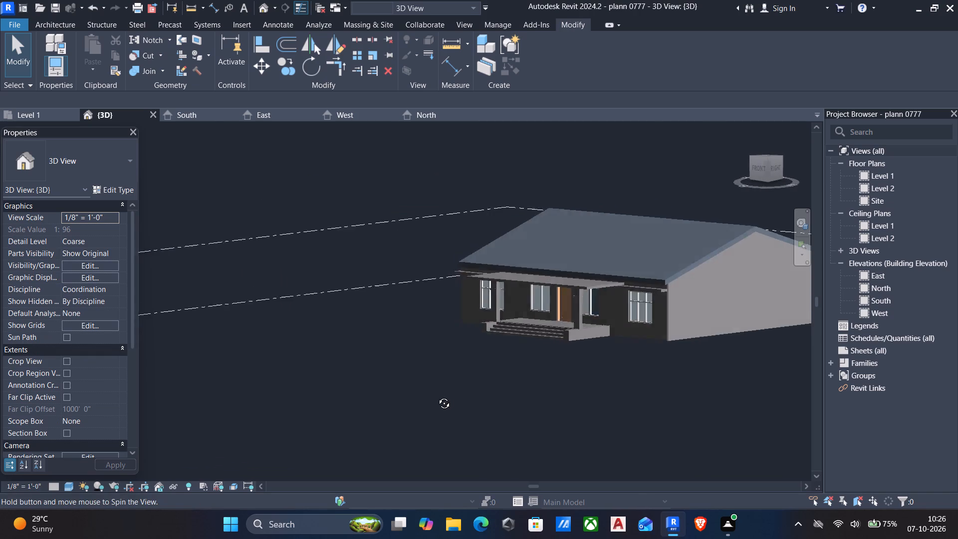
pyautogui.keyDown('shift'); pyautogui.moveTo(437, 396); pyautogui.dragTo(420, 399, button='middle'); pyautogui.keyUp('shift')
pyautogui.scroll(4, 469, 270)
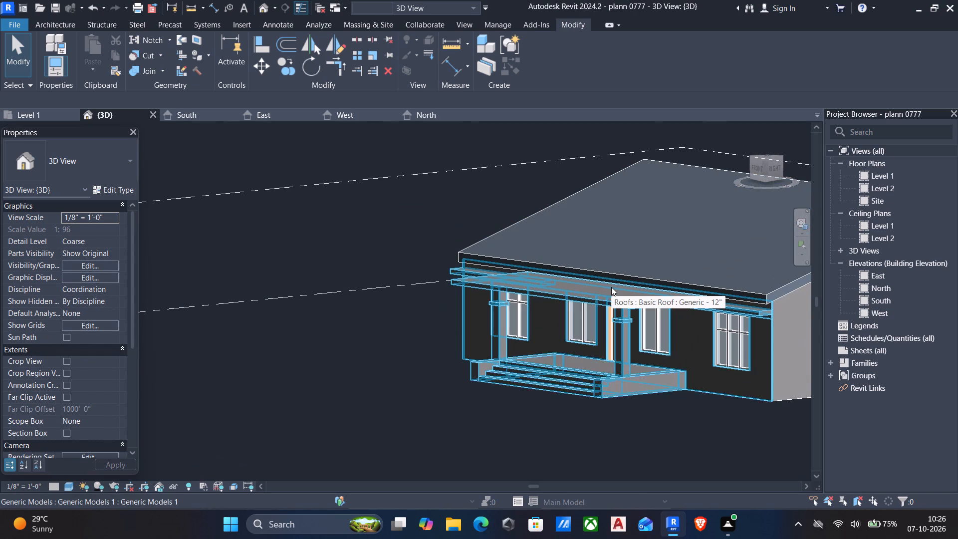
pyautogui.scroll(4, 613, 302)
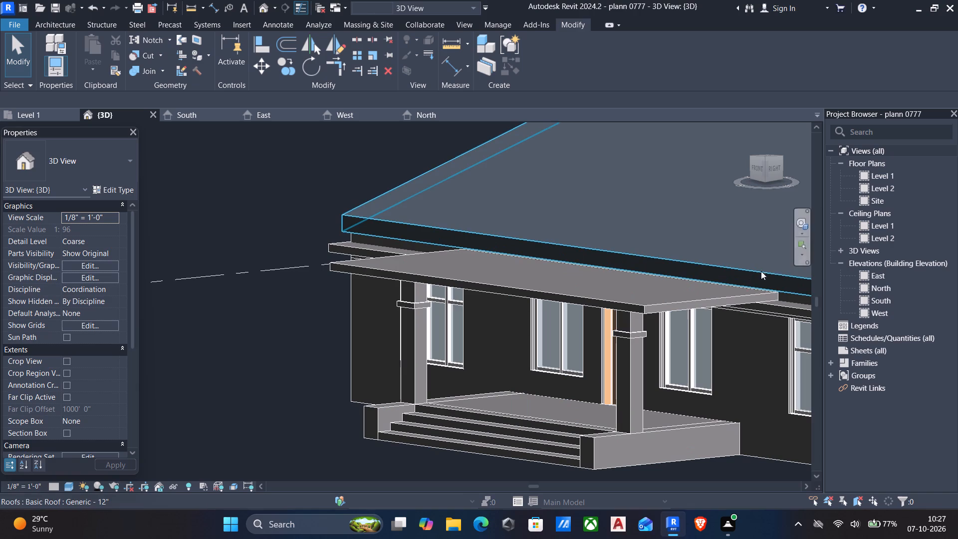
# In the South elevation, start a roof by extrusion on the front generic model's face, referenced to Level 2 with 0 offset.
pyautogui.doubleClick(884, 301)
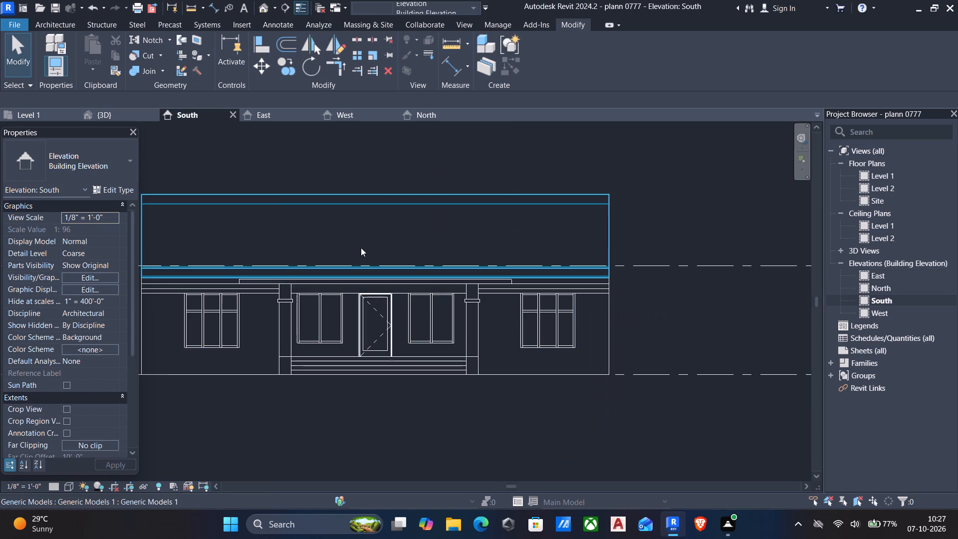
pyautogui.click(46, 20)
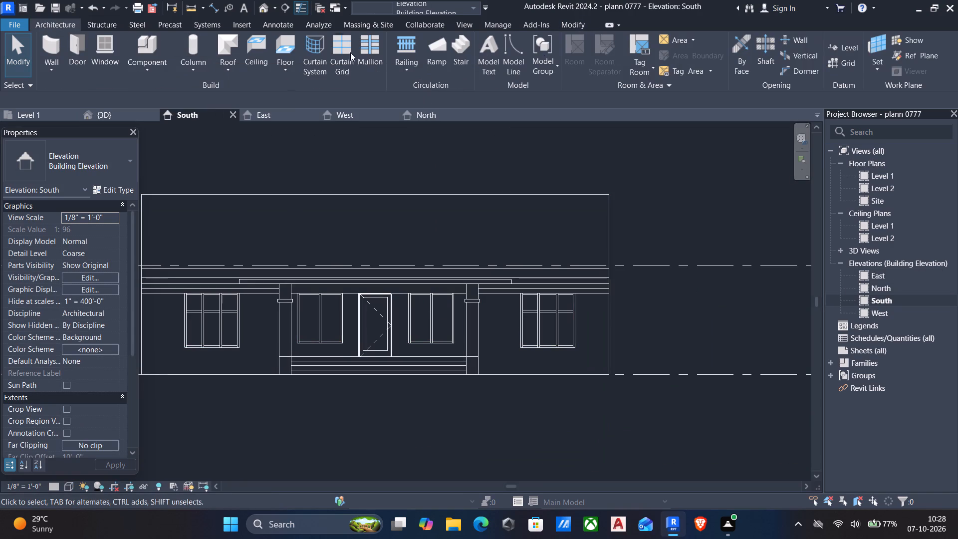
pyautogui.click(233, 69)
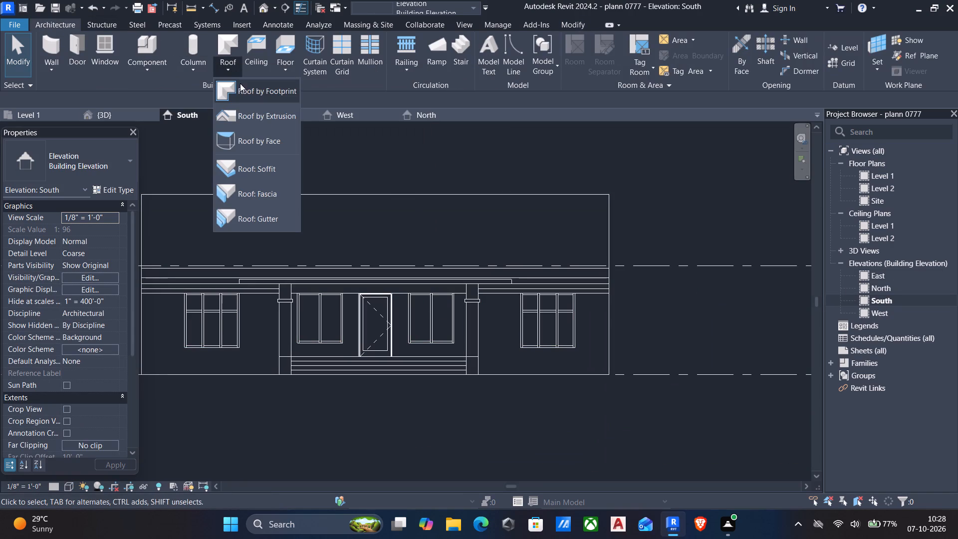
pyautogui.moveTo(258, 113); pyautogui.dragTo(258, 126)
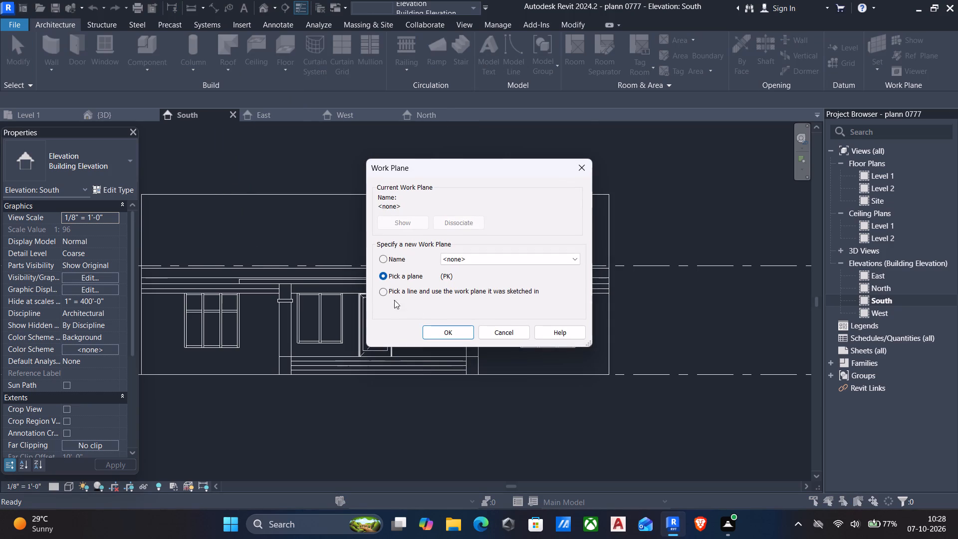
pyautogui.click(445, 327)
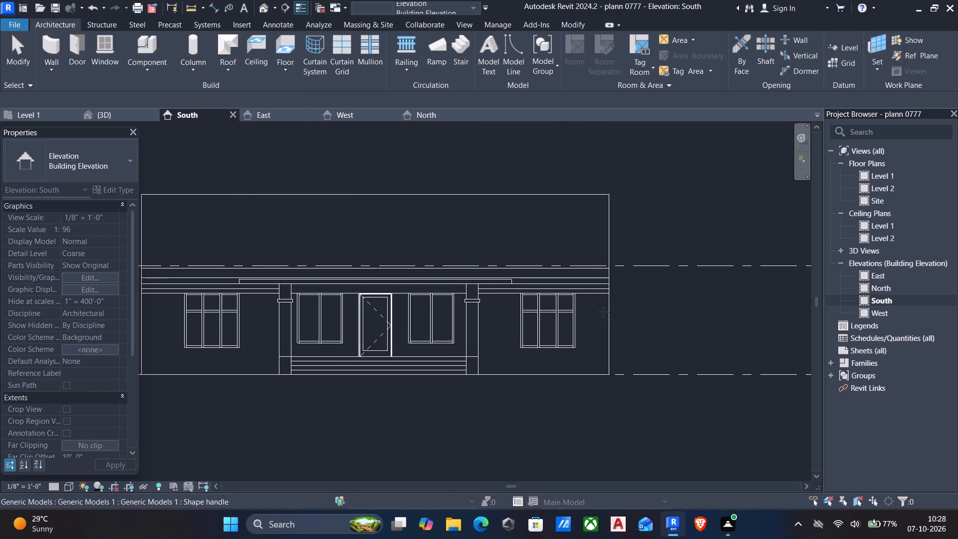
pyautogui.click(609, 316)
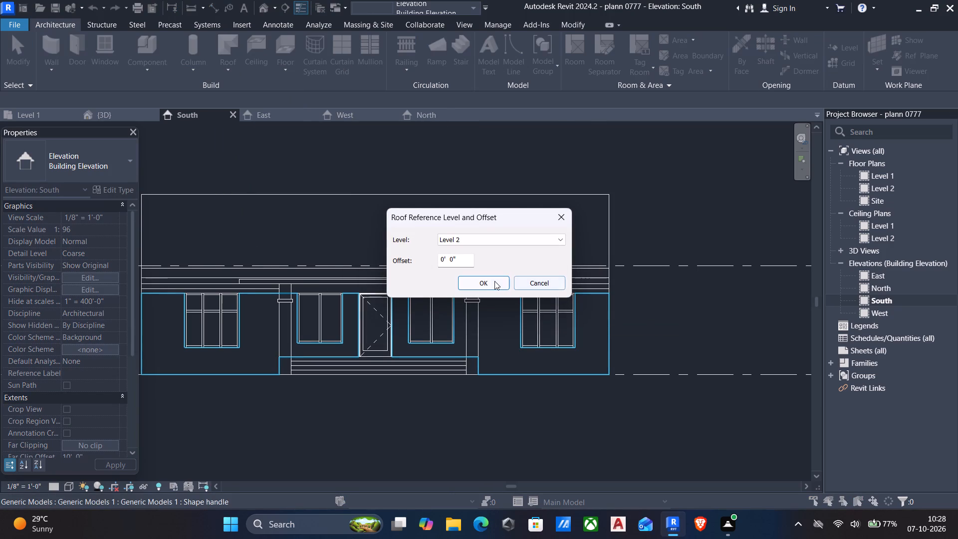
pyautogui.click(494, 281)
# Sketch a vertical centre line about 6'-6" high above the front door, starting from the porch slab's top edge.
pyautogui.scroll(-1, 384, 281)
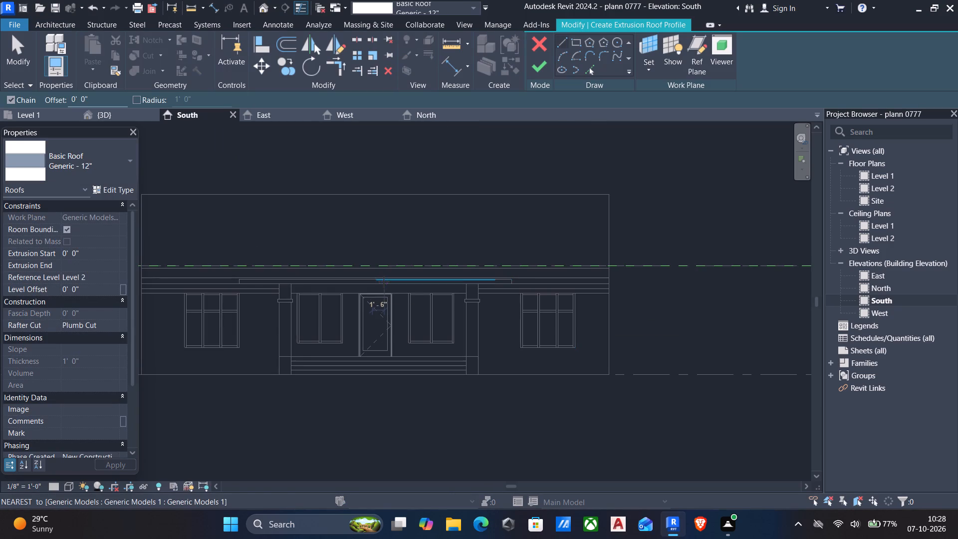
pyautogui.scroll(-1, 445, 280)
pyautogui.moveTo(443, 280); pyautogui.dragTo(560, 279, button='middle')
pyautogui.moveTo(480, 275); pyautogui.dragTo(560, 279, button='right')
pyautogui.scroll(4, 464, 275)
pyautogui.scroll(4, 395, 279)
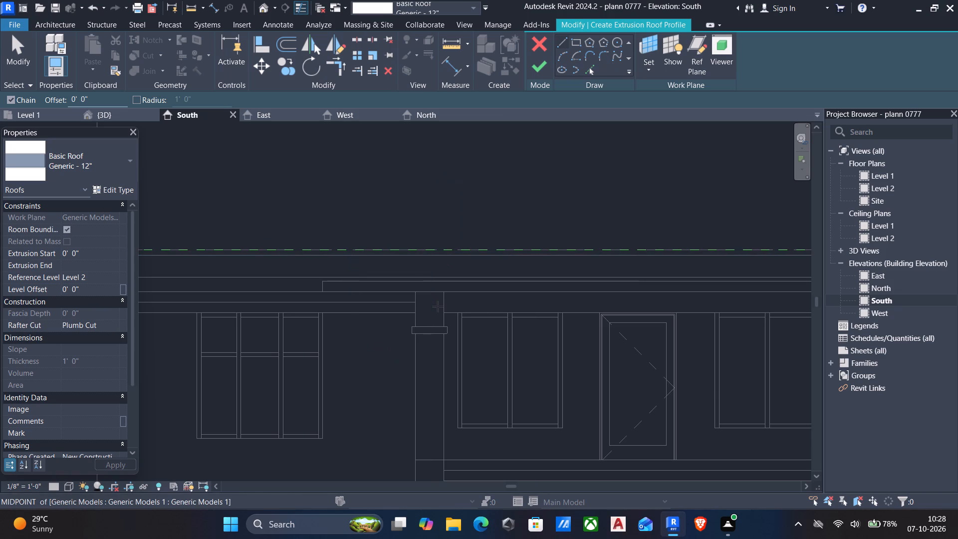
pyautogui.scroll(-3, 596, 291)
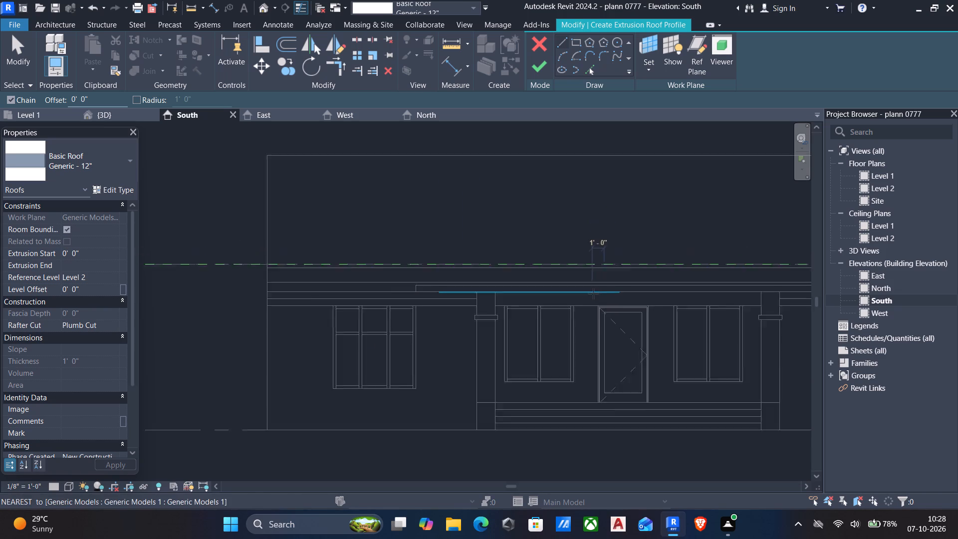
pyautogui.scroll(-2, 593, 293)
pyautogui.moveTo(601, 293); pyautogui.dragTo(525, 304, button='middle')
pyautogui.scroll(4, 546, 298)
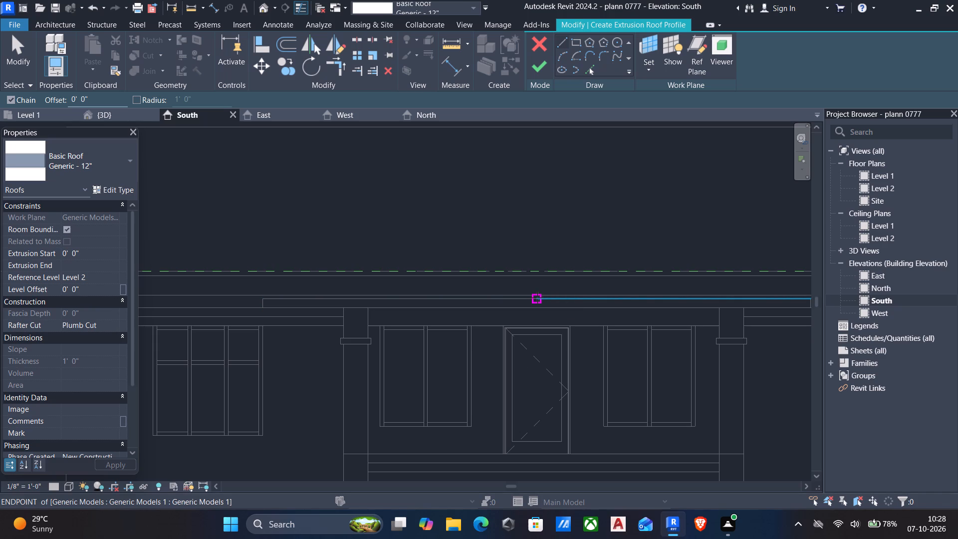
pyautogui.click(537, 297)
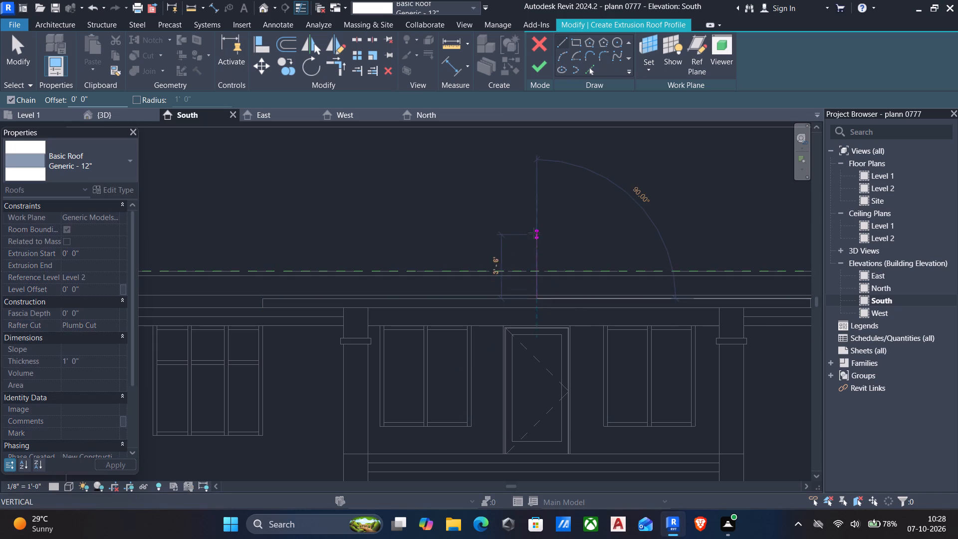
pyautogui.click(535, 183)
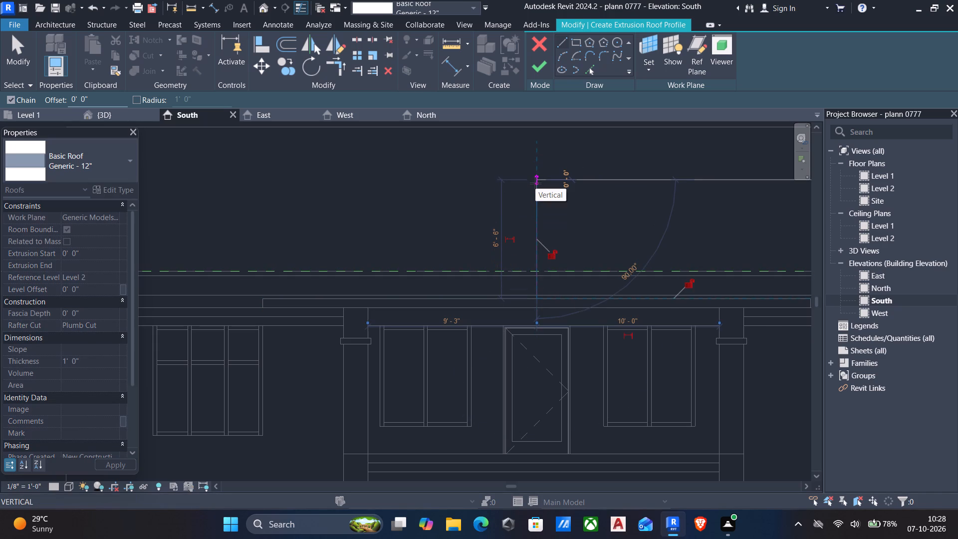
pyautogui.press('Escape')
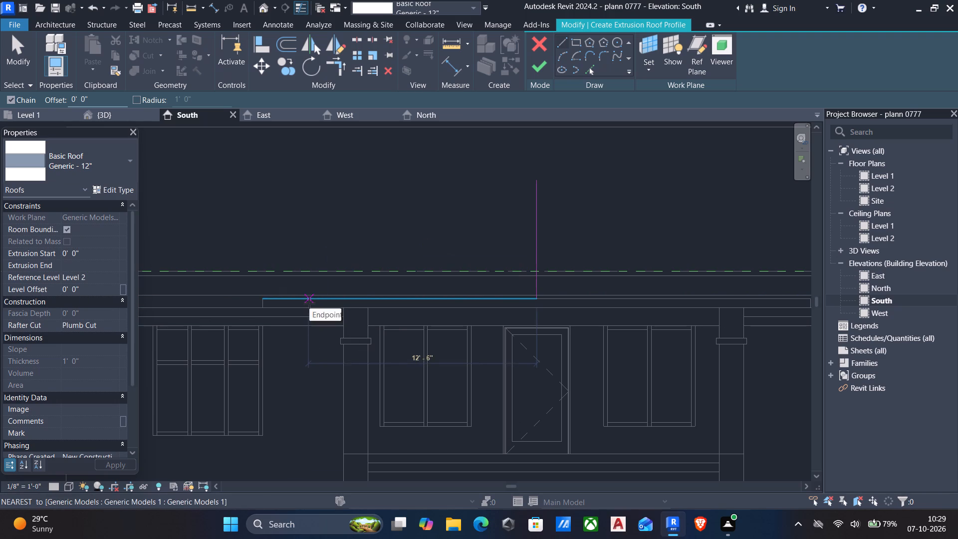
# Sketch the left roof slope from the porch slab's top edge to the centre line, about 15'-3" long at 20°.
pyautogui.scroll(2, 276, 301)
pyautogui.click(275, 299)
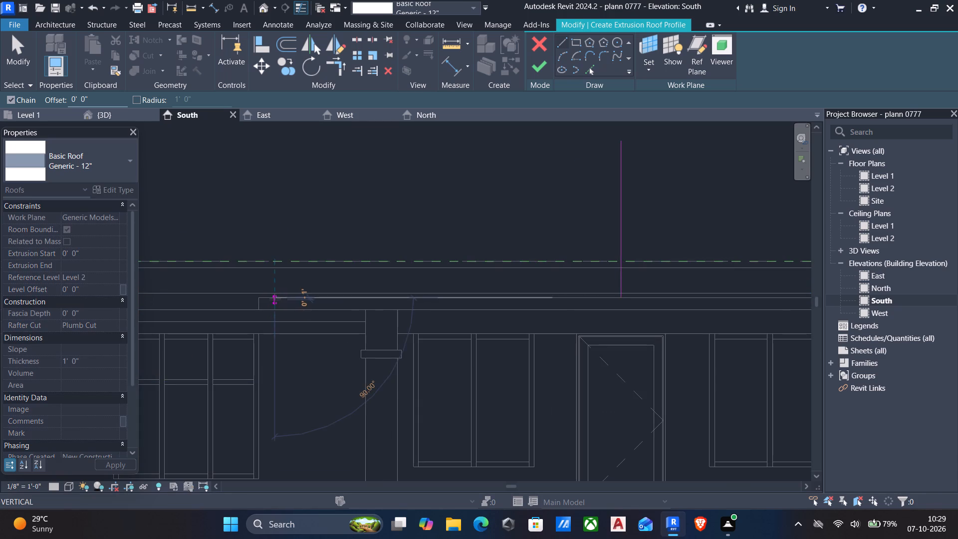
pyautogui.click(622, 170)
# Sketch the right roof slope from the apex on the centre line to the main roof's lower edge, just past the porch slab's right end.
pyautogui.scroll(-4, 646, 210)
pyautogui.moveTo(654, 223); pyautogui.dragTo(614, 214, button='middle')
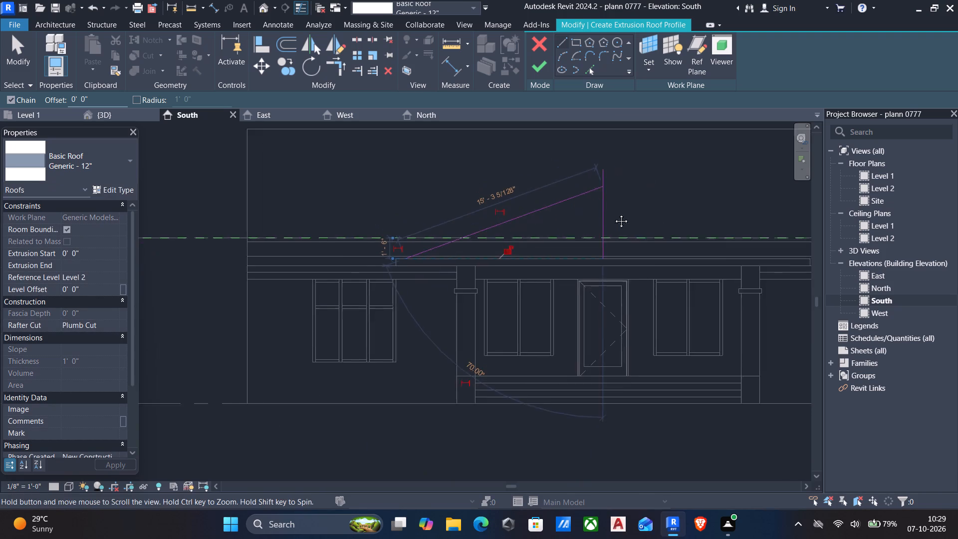
pyautogui.moveTo(614, 214); pyautogui.dragTo(578, 203, button='middle')
pyautogui.scroll(3, 736, 241)
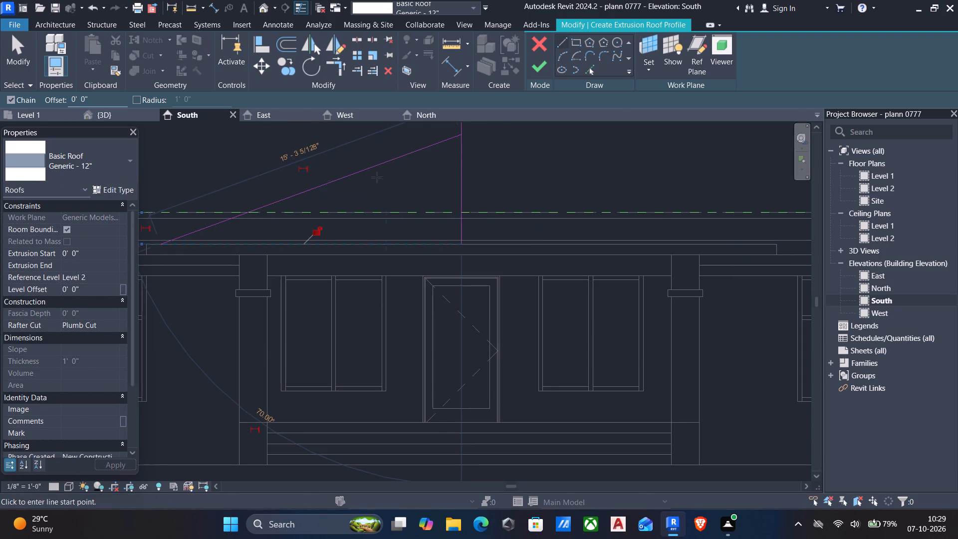
pyautogui.click(463, 133)
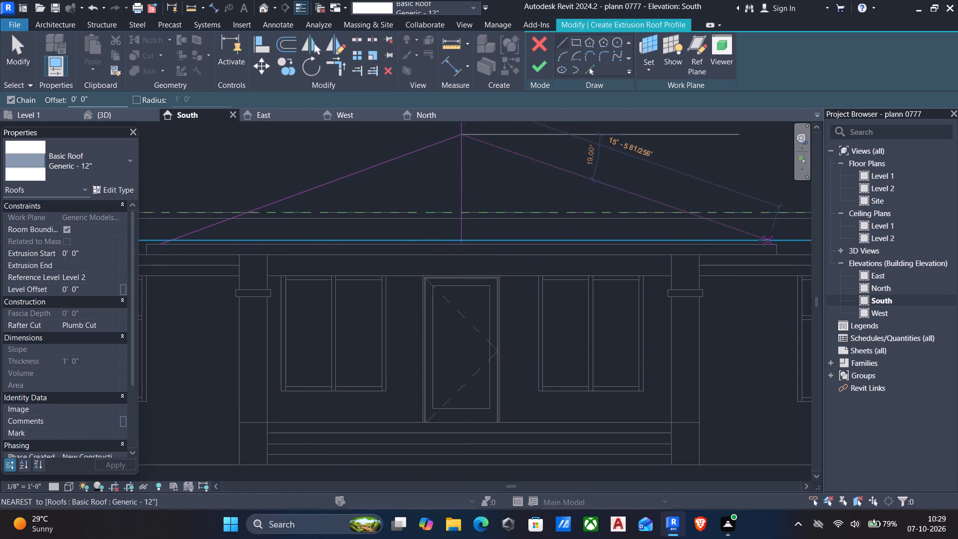
pyautogui.scroll(3, 763, 244)
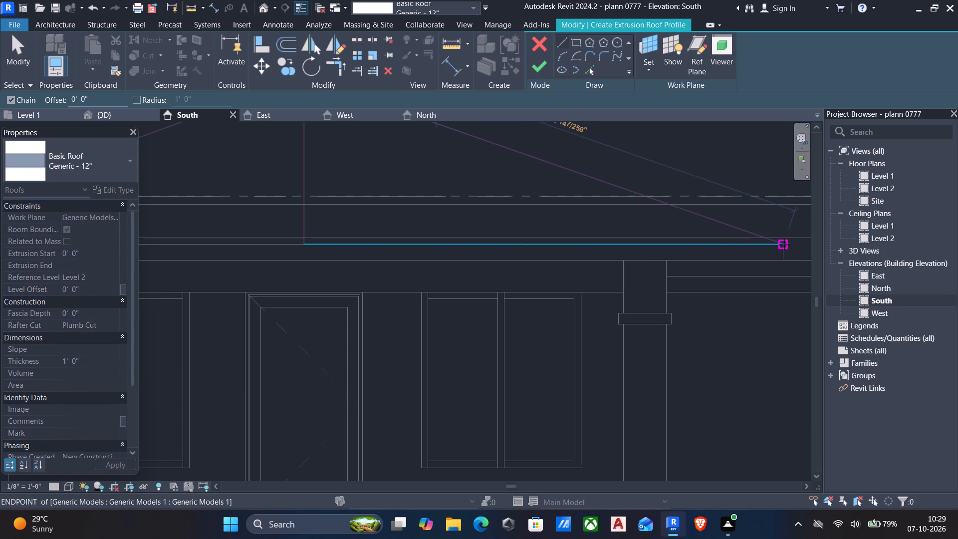
pyautogui.scroll(-1, 629, 243)
pyautogui.moveTo(629, 244); pyautogui.dragTo(530, 236, button='middle')
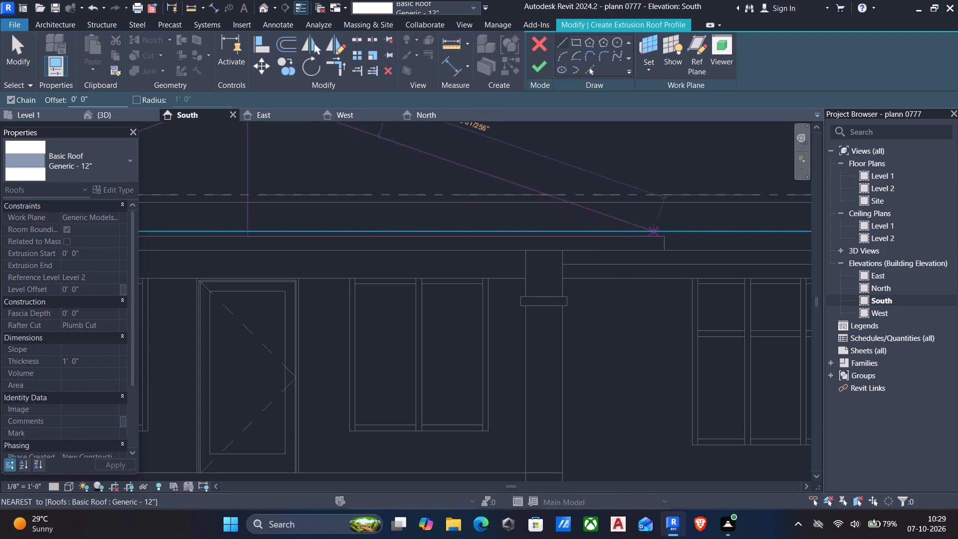
pyautogui.scroll(4, 654, 230)
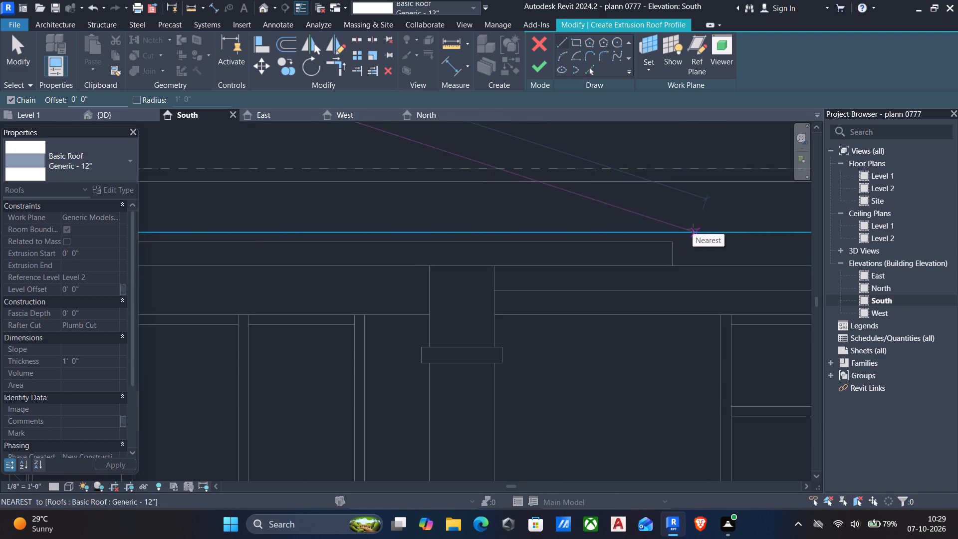
pyautogui.click(692, 229)
pyautogui.scroll(-3, 626, 254)
pyautogui.middleClick(623, 260)
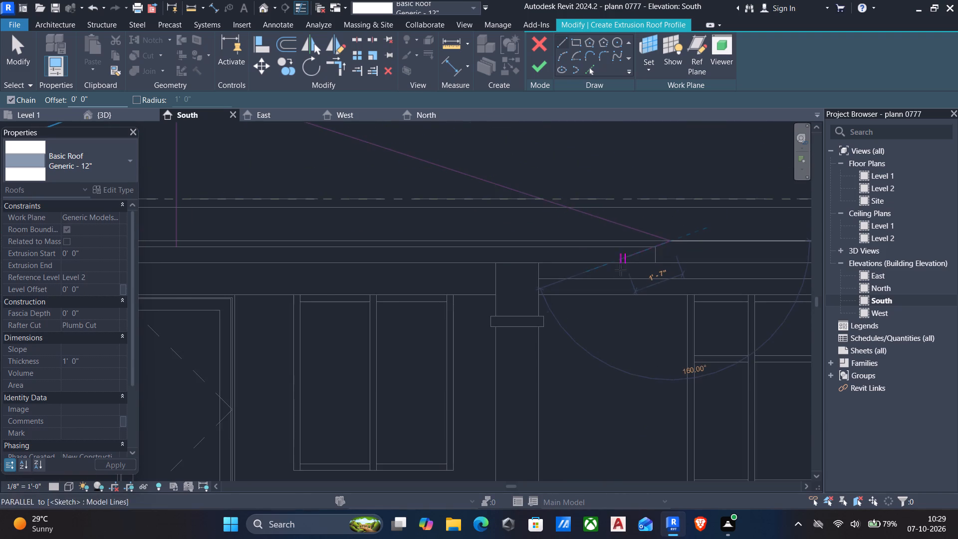
pyautogui.scroll(-1, 546, 289)
pyautogui.moveTo(543, 291); pyautogui.dragTo(679, 294, button='middle')
pyautogui.press('Escape')
pyautogui.scroll(-1, 466, 285)
pyautogui.moveTo(466, 285); pyautogui.dragTo(790, 303, button='middle')
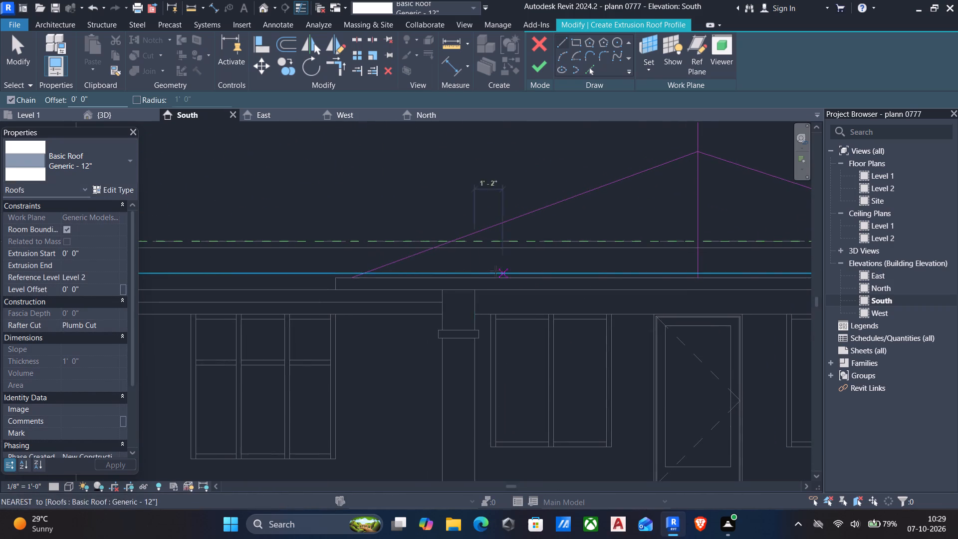
pyautogui.press('Escape')
# Replace the left slope with a line about 16'-3" long from the apex to the main roof's lower edge, just past the slab's left end.
pyautogui.scroll(1, 417, 256)
pyautogui.click(416, 253)
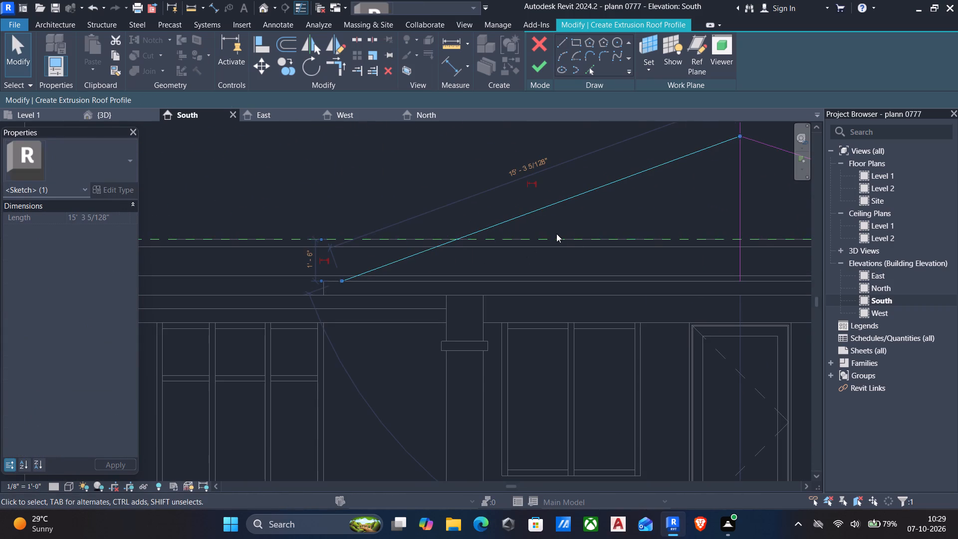
pyautogui.press('Delete')
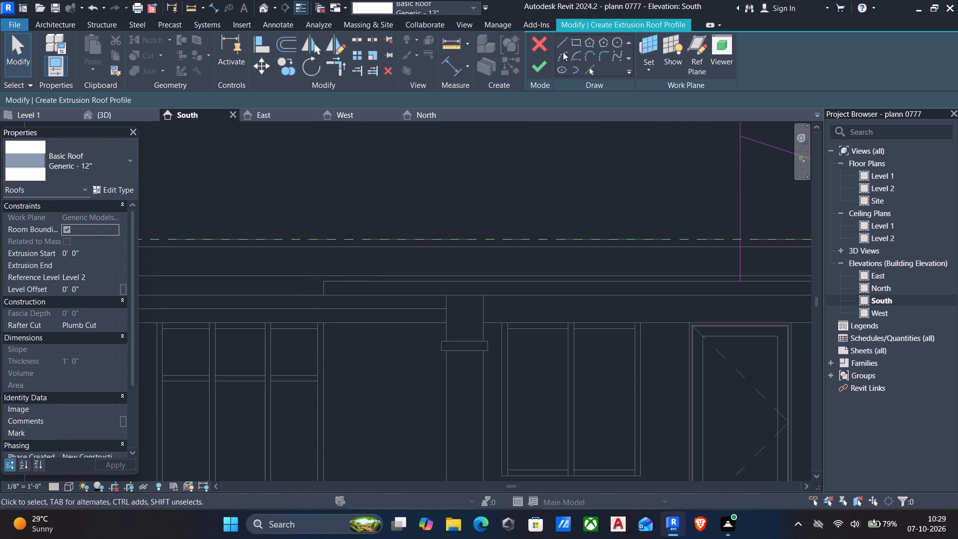
pyautogui.click(561, 45)
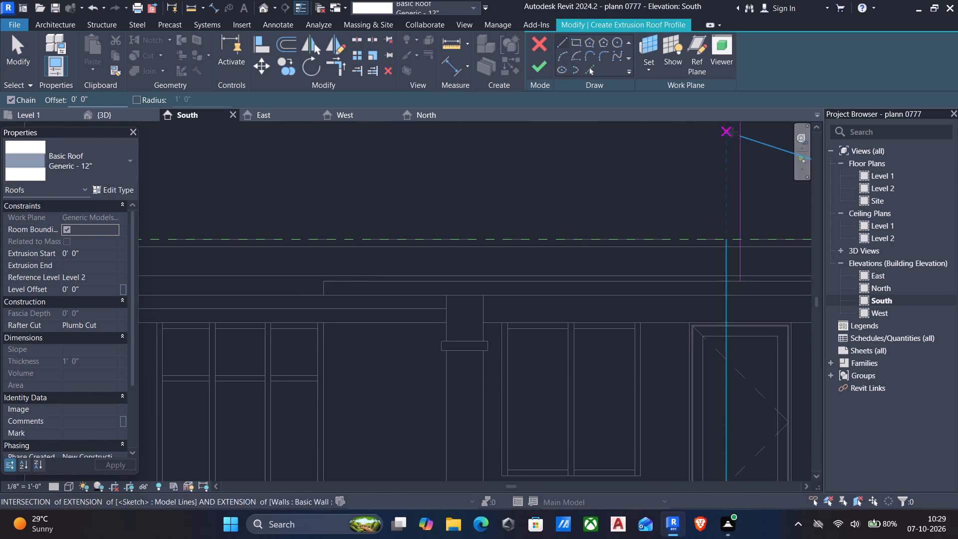
pyautogui.click(741, 138)
pyautogui.scroll(3, 341, 273)
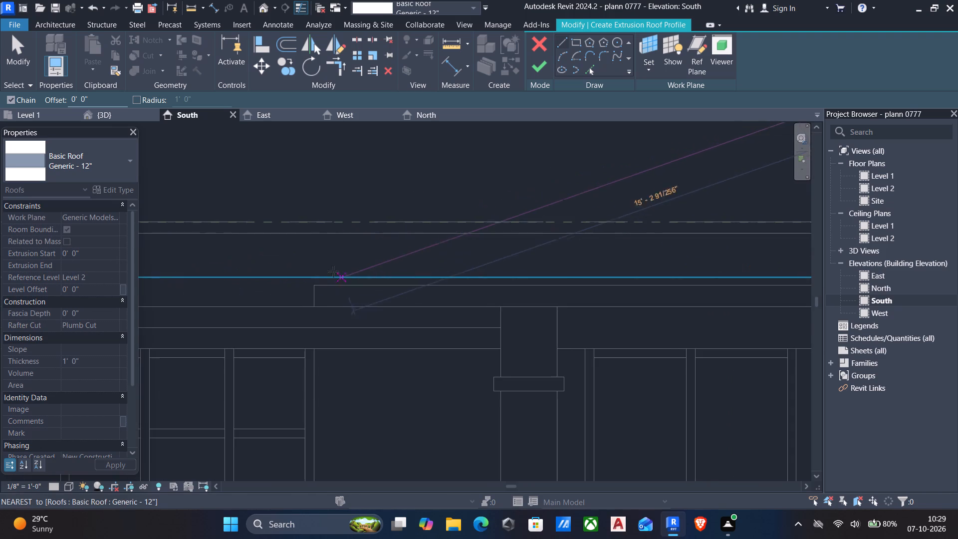
pyautogui.click(299, 280)
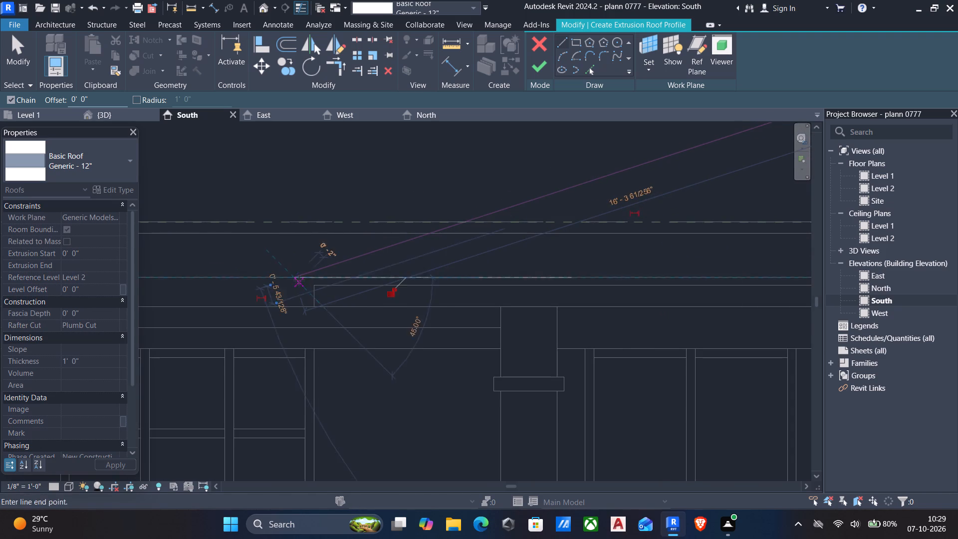
pyautogui.press('Escape')
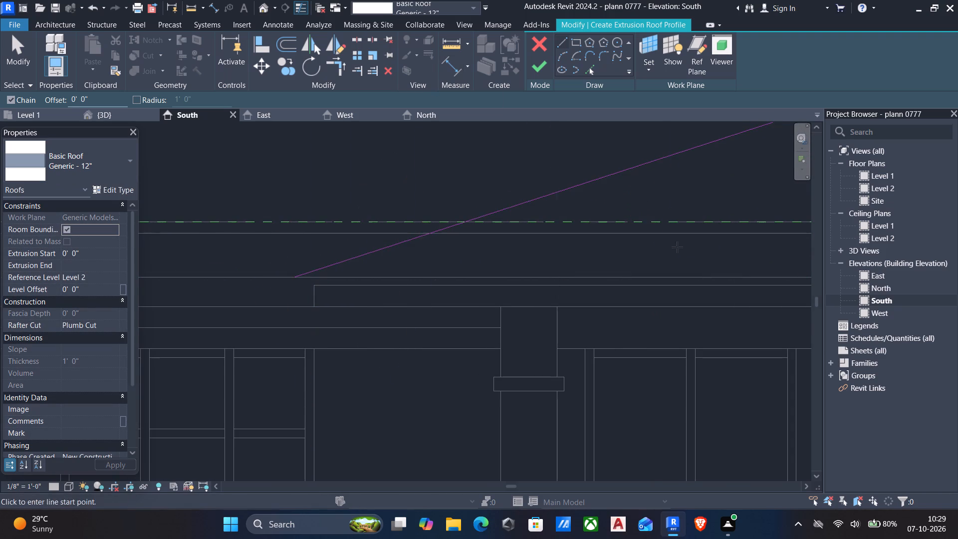
pyautogui.press('Escape')
pyautogui.scroll(-8, 679, 253)
pyautogui.moveTo(675, 263); pyautogui.dragTo(645, 264, button='middle')
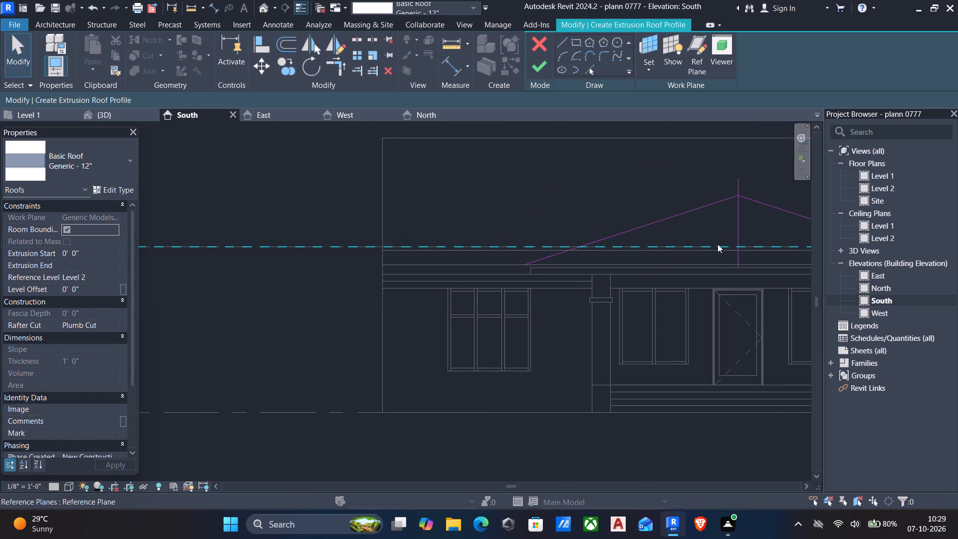
# Delete the vertical centre line from the porch roof profile and finish the roof extrusion sketch.
pyautogui.moveTo(771, 226); pyautogui.dragTo(705, 211)
pyautogui.press('Delete')
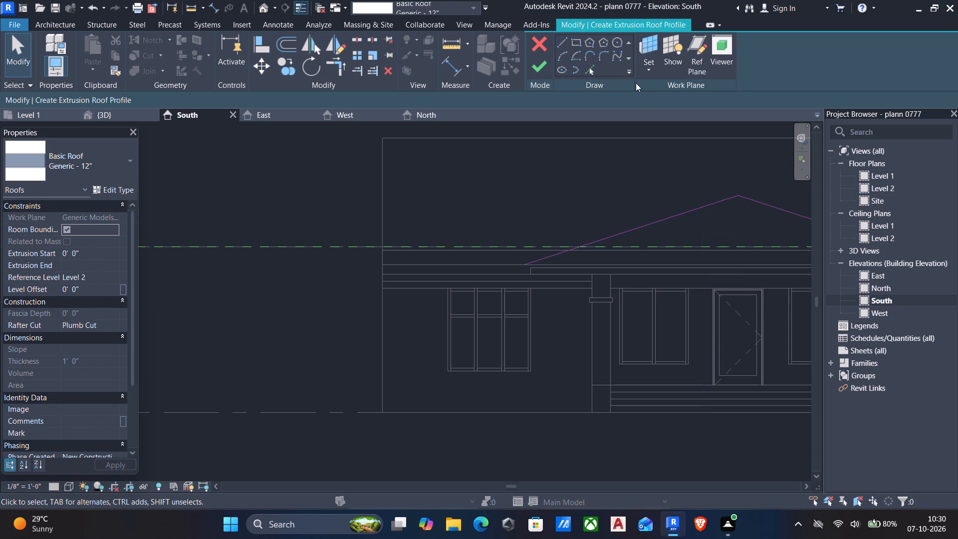
pyautogui.click(544, 70)
pyautogui.scroll(-5, 593, 181)
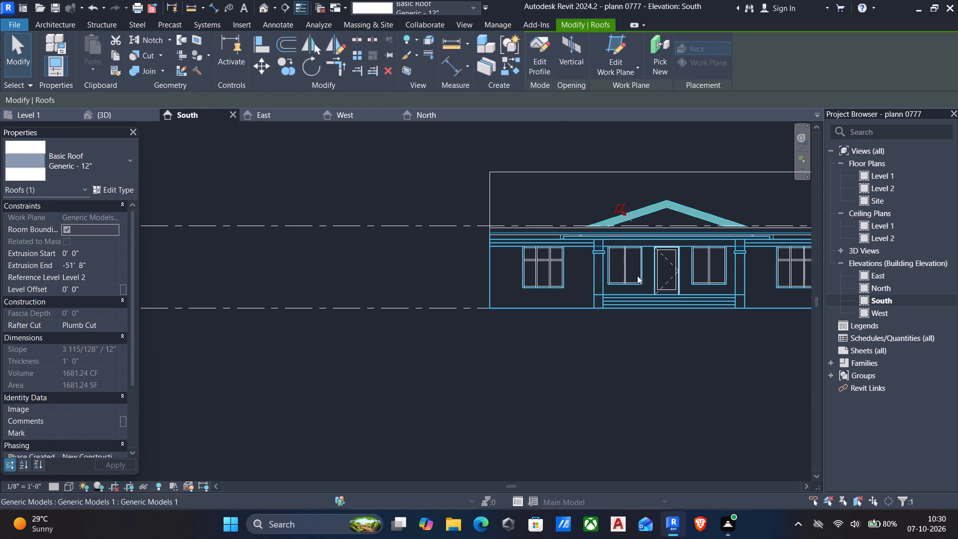
pyautogui.scroll(4, 640, 269)
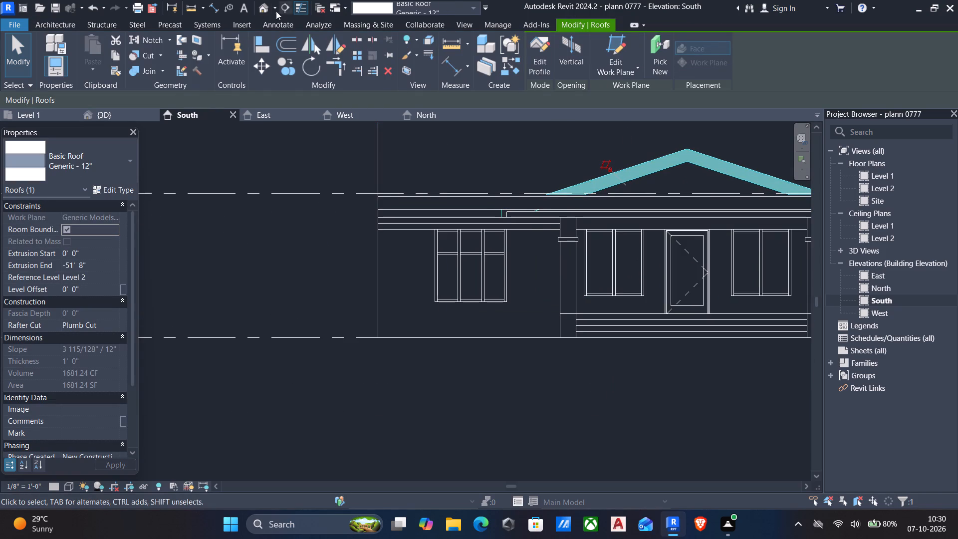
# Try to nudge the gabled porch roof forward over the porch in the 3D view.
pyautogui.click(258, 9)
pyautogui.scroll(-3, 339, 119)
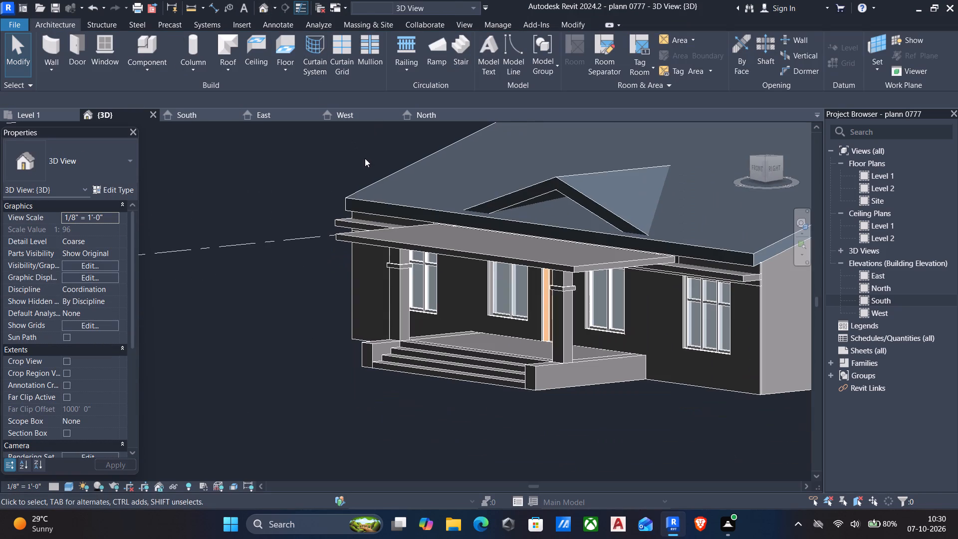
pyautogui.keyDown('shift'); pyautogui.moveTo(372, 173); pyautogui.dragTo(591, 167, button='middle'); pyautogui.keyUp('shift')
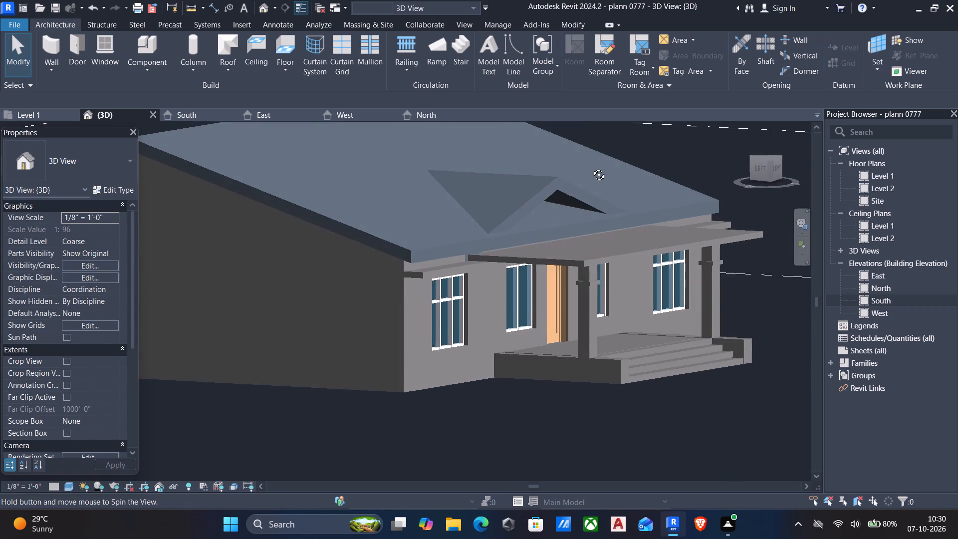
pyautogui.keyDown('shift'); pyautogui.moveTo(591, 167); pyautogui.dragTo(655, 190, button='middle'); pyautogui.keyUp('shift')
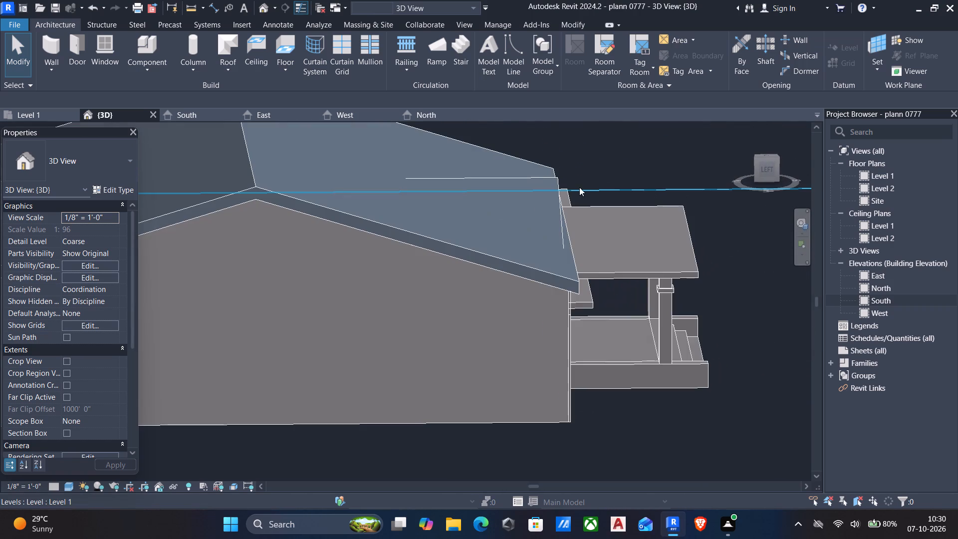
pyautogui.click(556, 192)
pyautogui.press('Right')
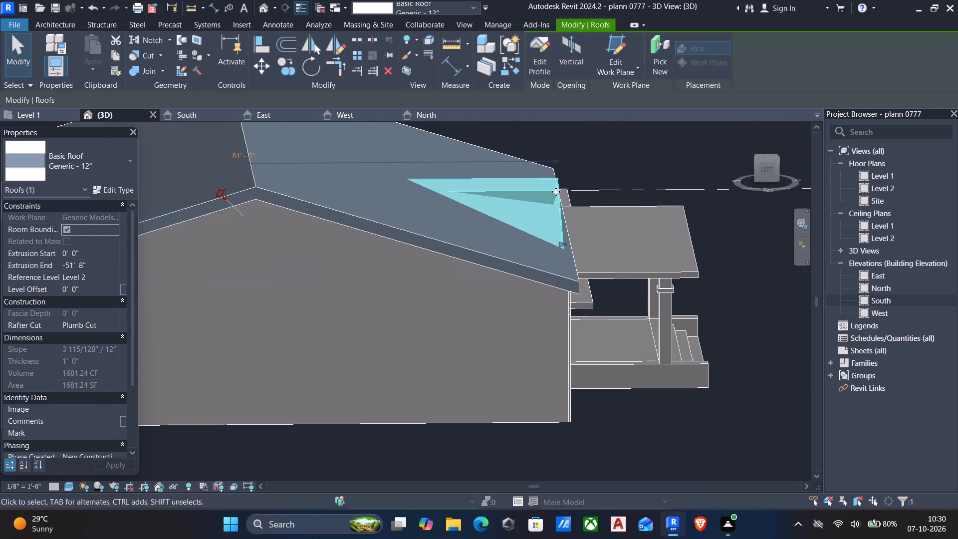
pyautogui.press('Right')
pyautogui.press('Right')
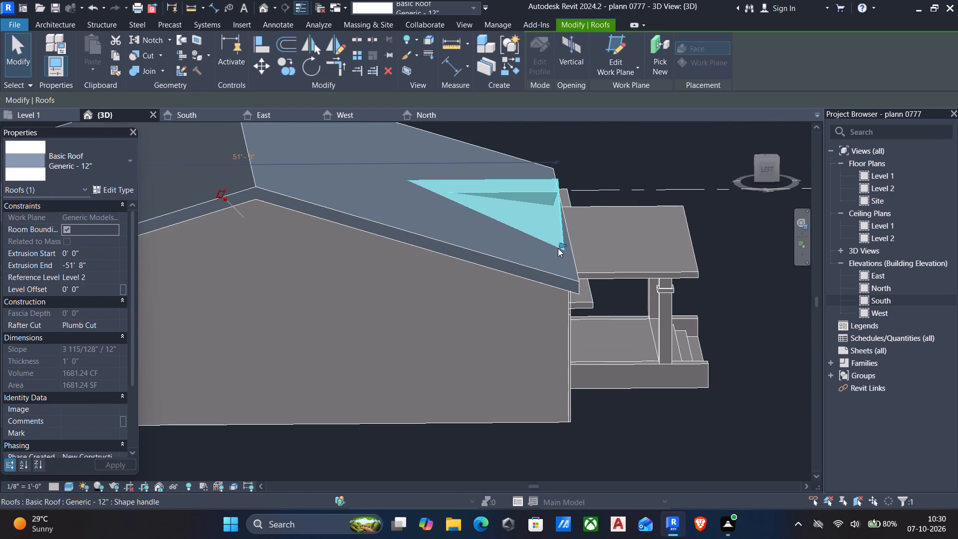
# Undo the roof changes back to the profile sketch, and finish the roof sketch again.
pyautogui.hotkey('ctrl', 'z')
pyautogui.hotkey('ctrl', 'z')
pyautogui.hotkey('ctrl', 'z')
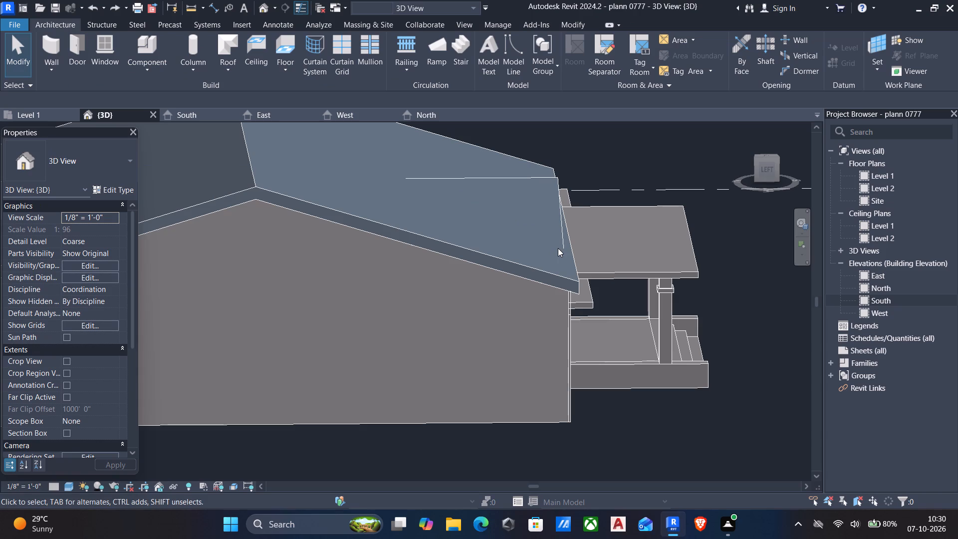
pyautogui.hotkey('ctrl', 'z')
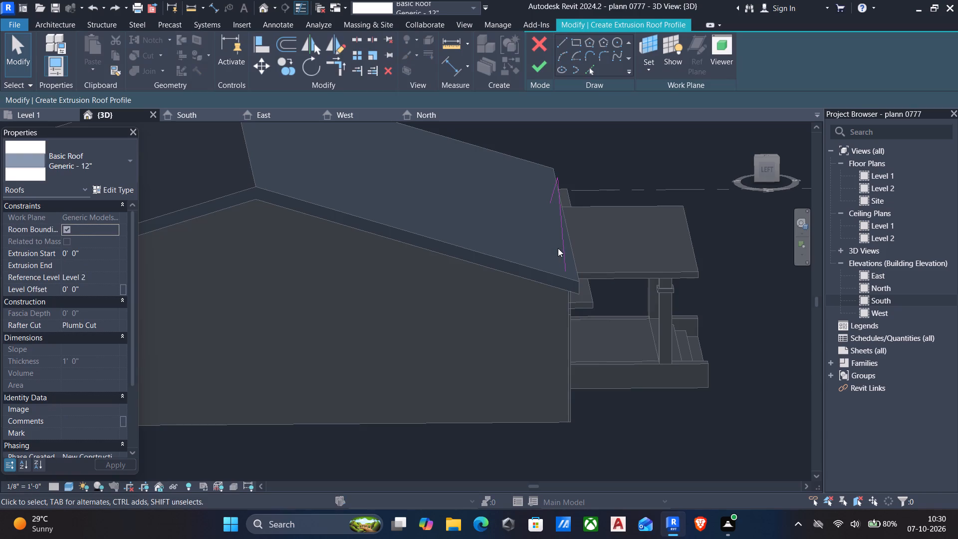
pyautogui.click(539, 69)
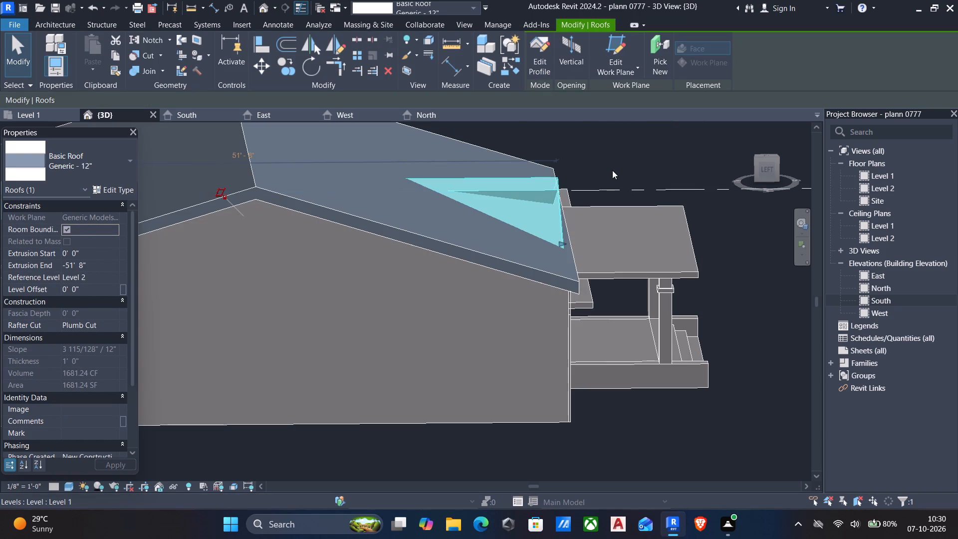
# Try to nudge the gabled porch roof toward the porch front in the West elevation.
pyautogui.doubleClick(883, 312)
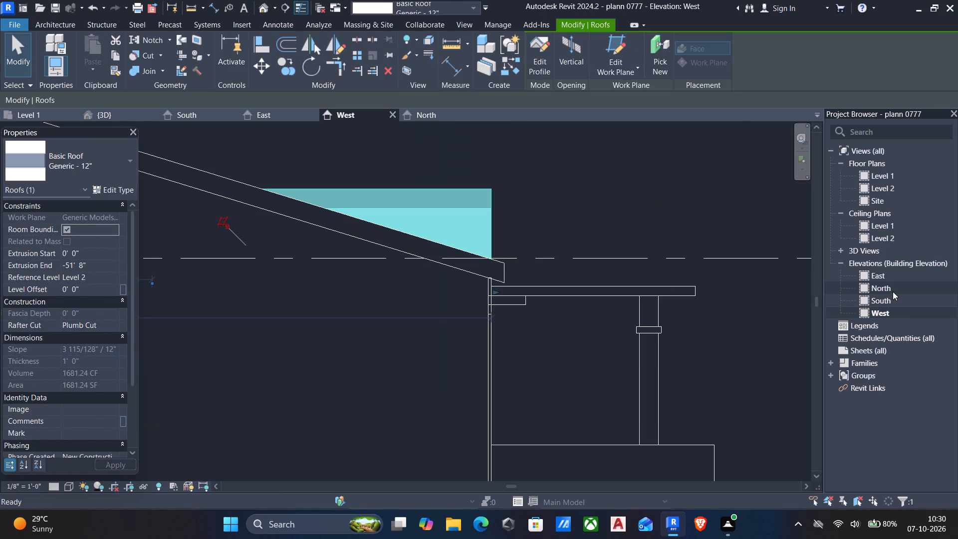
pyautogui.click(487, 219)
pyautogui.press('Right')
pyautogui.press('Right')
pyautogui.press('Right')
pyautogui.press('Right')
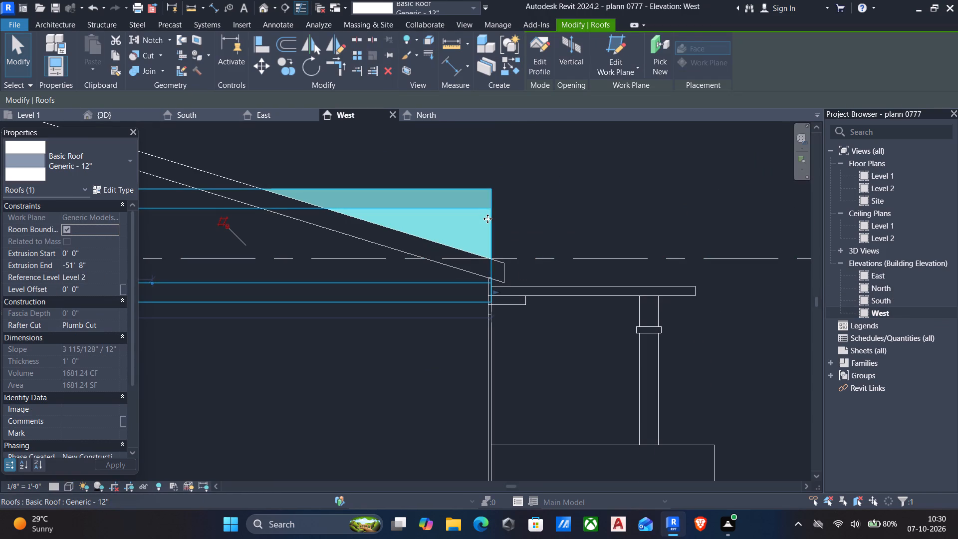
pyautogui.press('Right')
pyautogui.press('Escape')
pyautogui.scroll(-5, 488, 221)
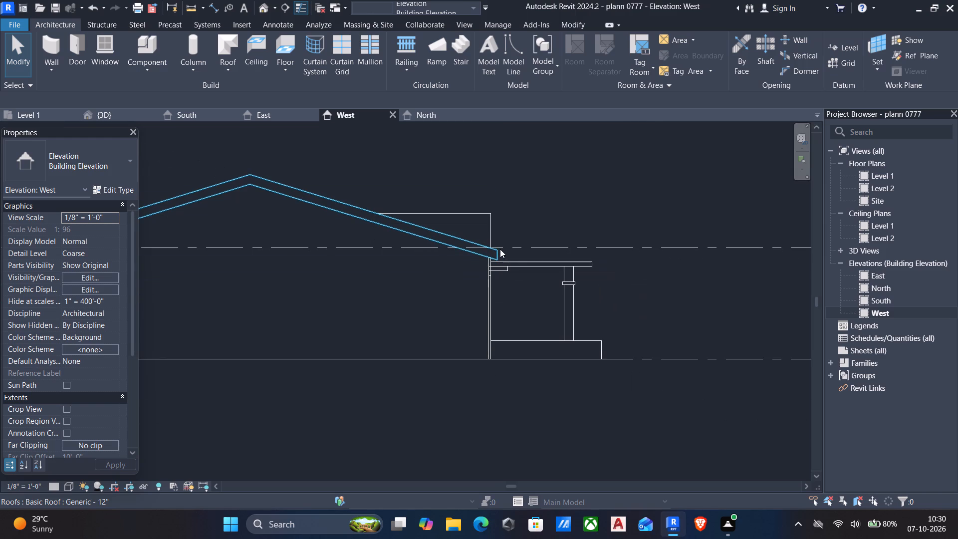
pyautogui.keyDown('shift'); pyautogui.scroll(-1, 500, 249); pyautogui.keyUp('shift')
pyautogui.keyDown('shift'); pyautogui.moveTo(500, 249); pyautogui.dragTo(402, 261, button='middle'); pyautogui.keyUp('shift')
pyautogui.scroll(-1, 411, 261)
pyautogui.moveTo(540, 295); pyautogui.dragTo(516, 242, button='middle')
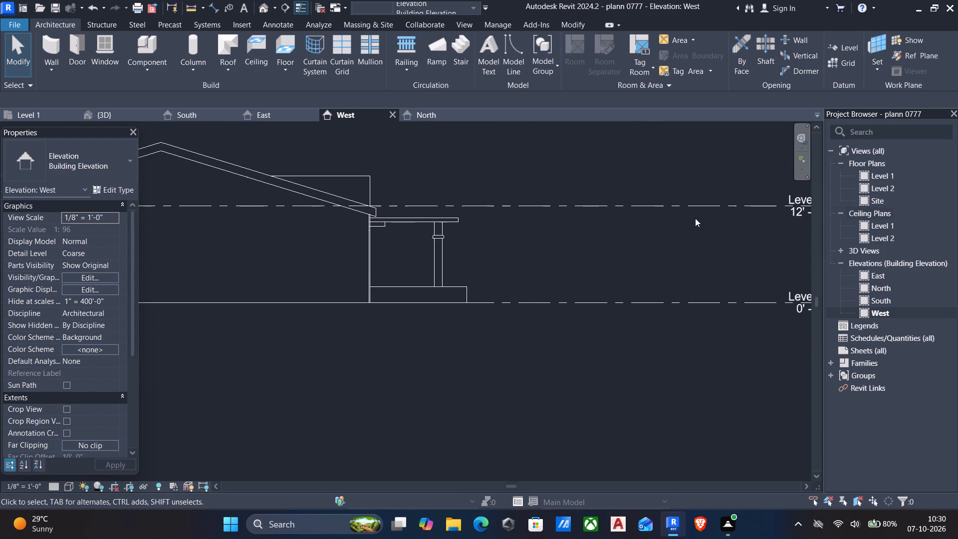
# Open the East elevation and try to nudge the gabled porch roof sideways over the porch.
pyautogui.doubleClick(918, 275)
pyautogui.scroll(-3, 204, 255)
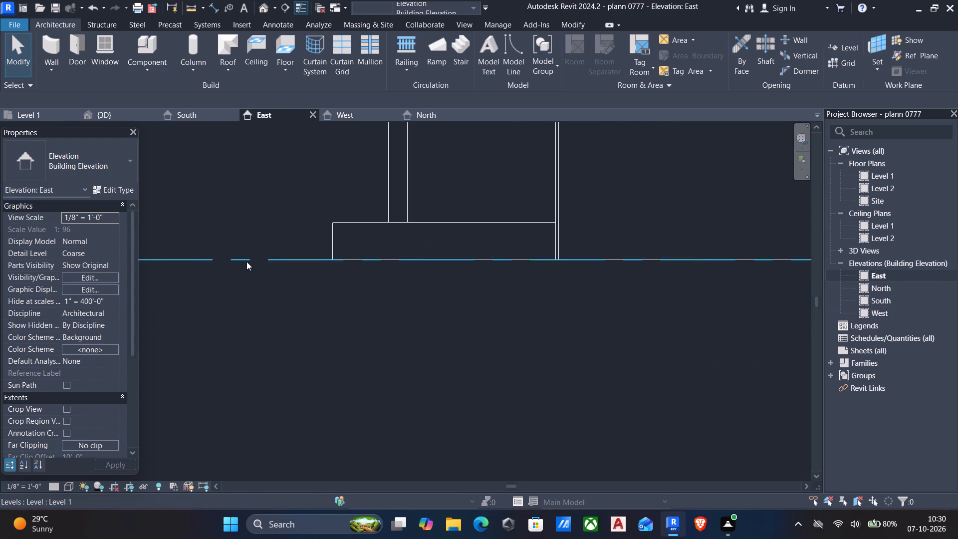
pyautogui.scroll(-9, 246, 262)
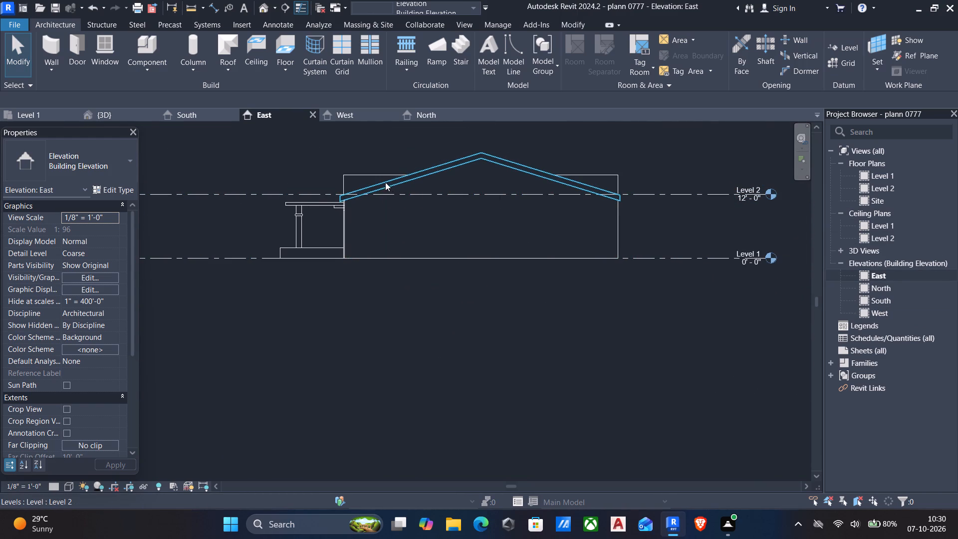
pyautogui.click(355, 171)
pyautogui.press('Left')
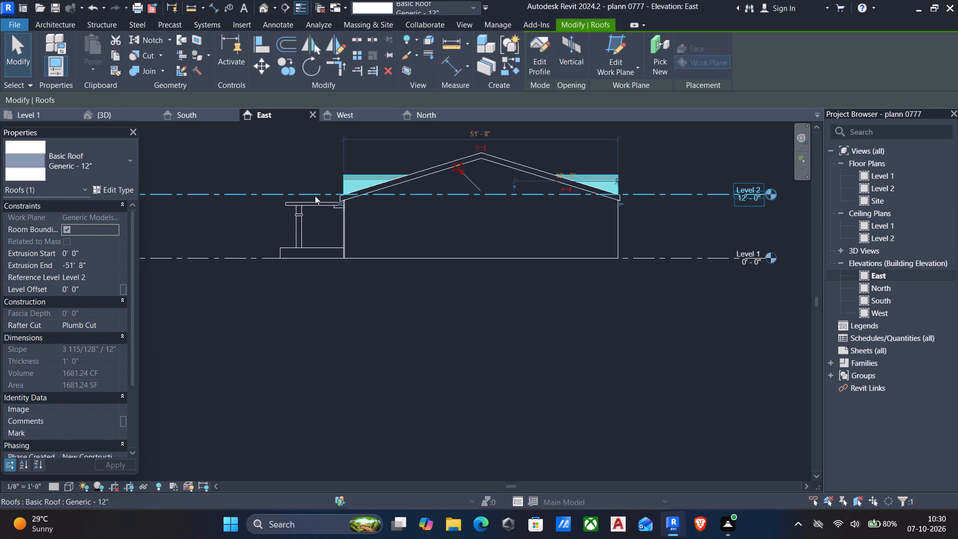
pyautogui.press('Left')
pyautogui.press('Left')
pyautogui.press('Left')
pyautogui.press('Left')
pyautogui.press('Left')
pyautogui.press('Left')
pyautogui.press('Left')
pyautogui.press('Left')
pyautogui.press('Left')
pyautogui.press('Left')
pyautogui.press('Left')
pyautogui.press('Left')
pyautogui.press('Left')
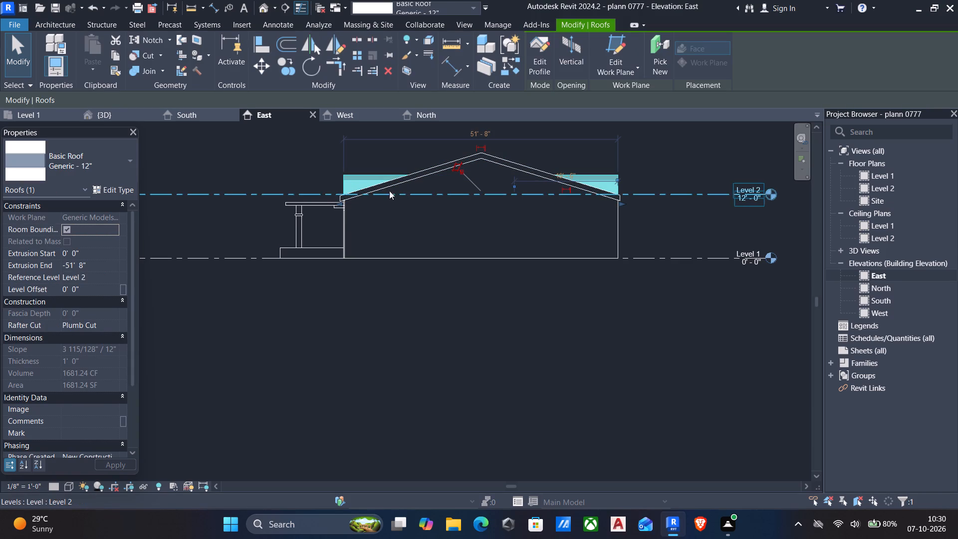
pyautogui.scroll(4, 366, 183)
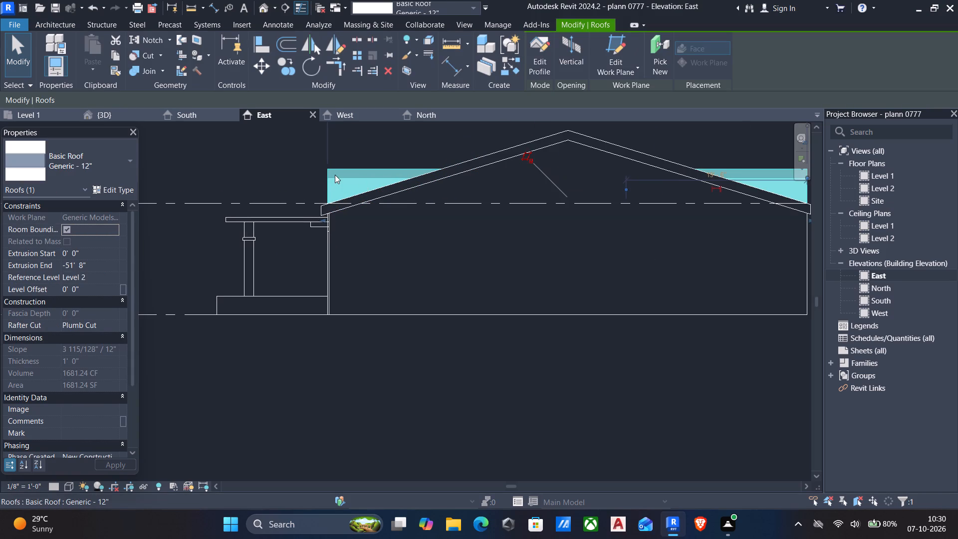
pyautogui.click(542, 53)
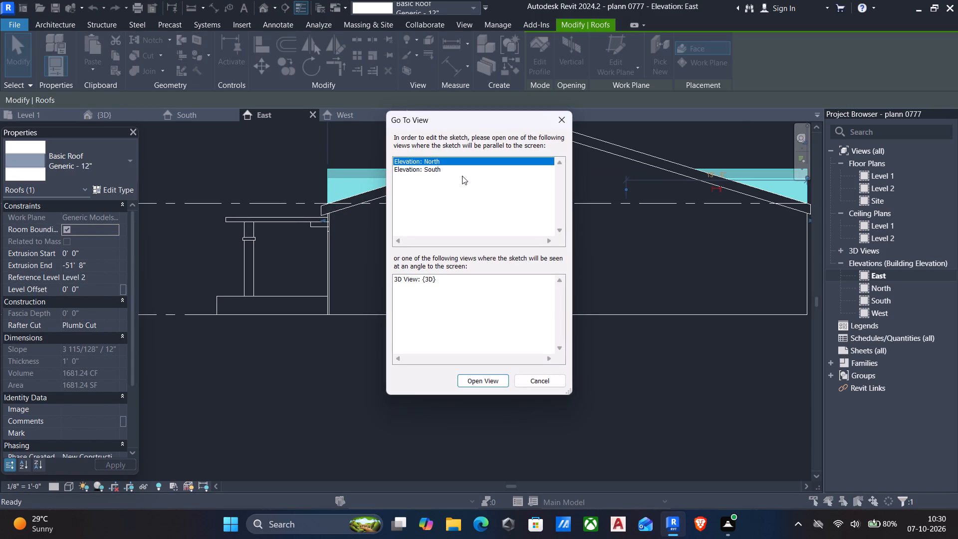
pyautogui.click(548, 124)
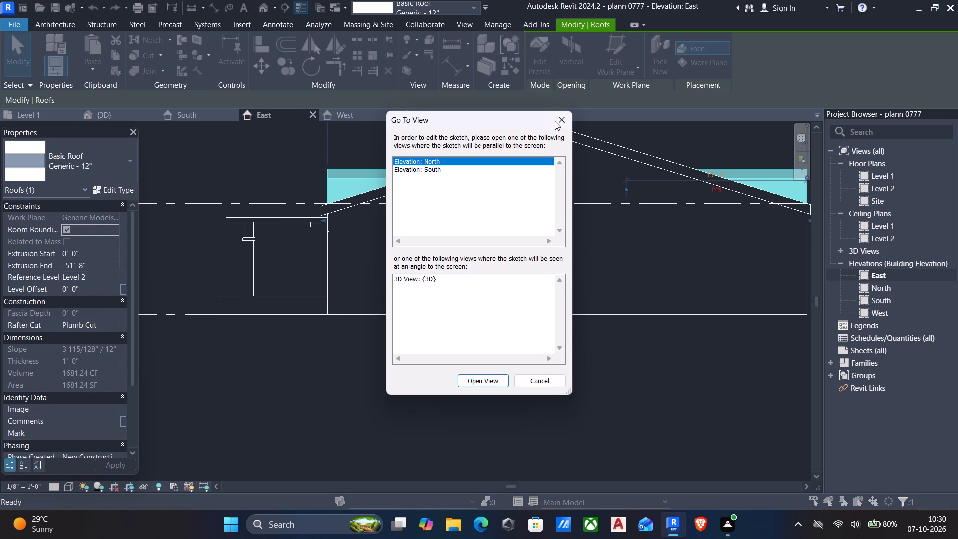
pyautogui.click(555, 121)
# Nudge the gabled porch roof upward in the East elevation until its lower edges sit at about Level 2.
pyautogui.scroll(-2, 433, 195)
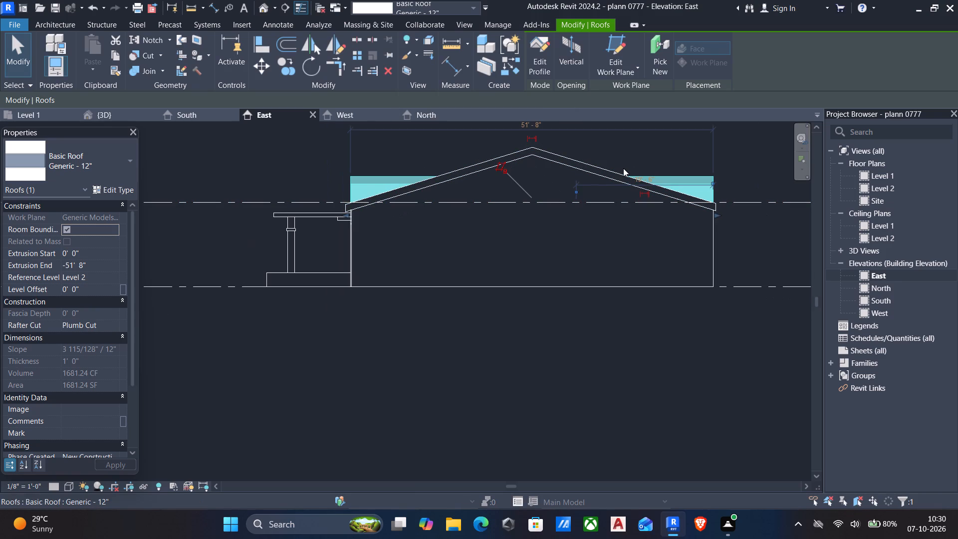
pyautogui.press('Up')
pyautogui.scroll(3, 537, 226)
pyautogui.press('Up')
pyautogui.press('Up')
pyautogui.press('Up')
pyautogui.press('Up')
pyautogui.press('Up')
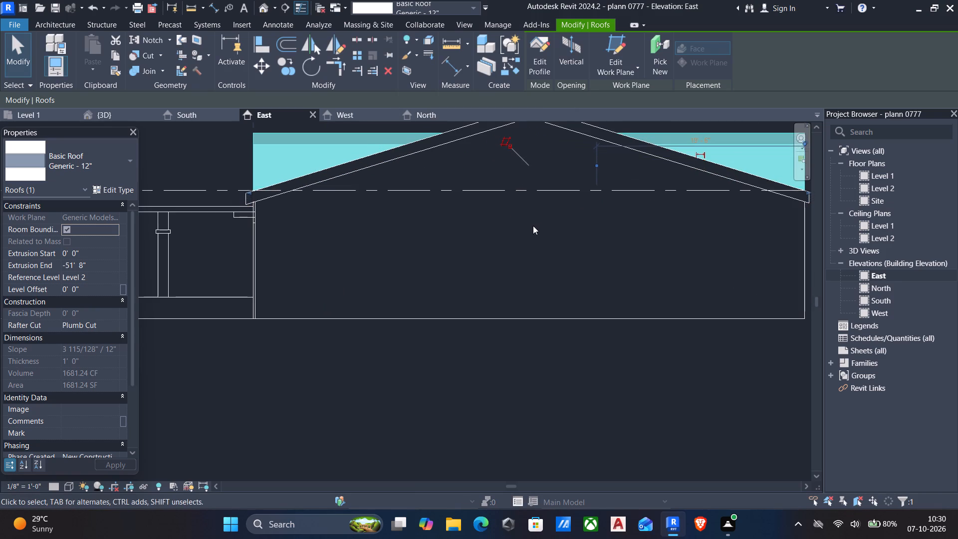
pyautogui.press('Up')
pyautogui.press('Escape')
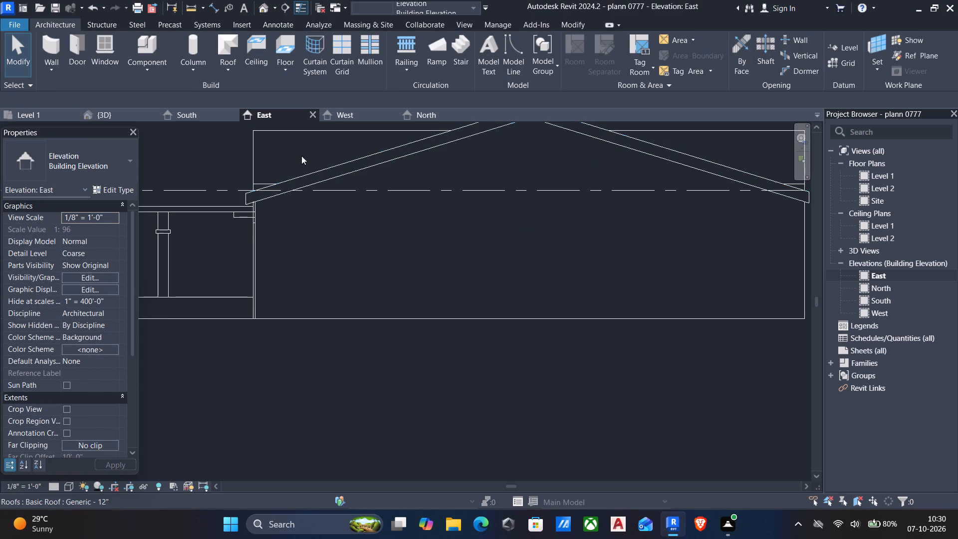
# Extend the gabled roof's front end to the porch slab's outer edge, an extrusion start of about 10'-11".
pyautogui.click(256, 158)
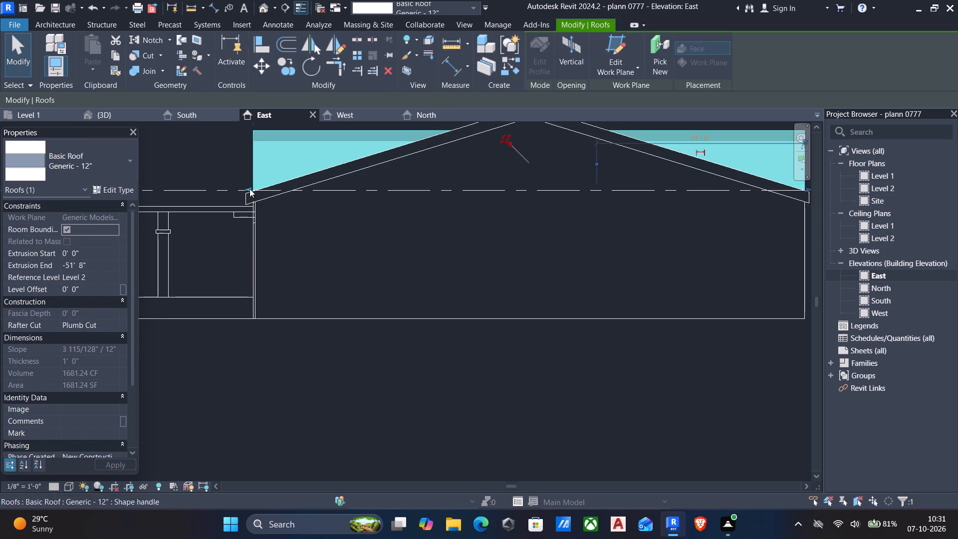
pyautogui.moveTo(249, 189); pyautogui.dragTo(279, 196)
pyautogui.scroll(-1, 218, 193)
pyautogui.moveTo(218, 193); pyautogui.dragTo(279, 196, button='middle')
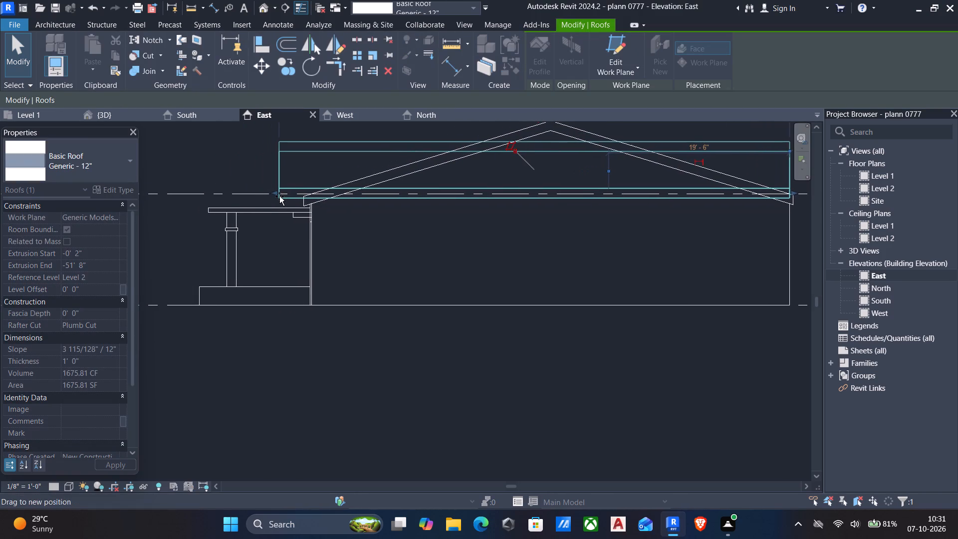
pyautogui.moveTo(279, 196); pyautogui.dragTo(209, 192)
pyautogui.scroll(-5, 266, 212)
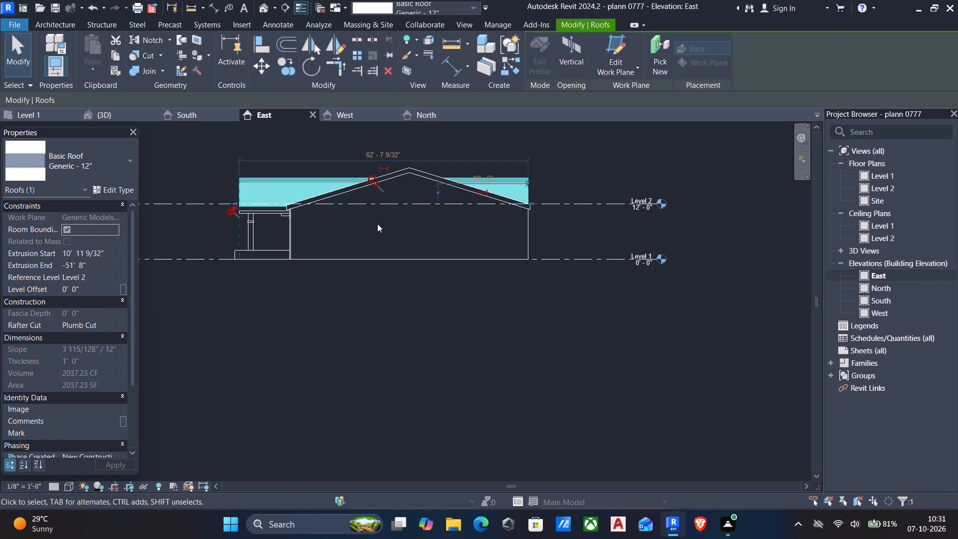
pyautogui.press('Escape')
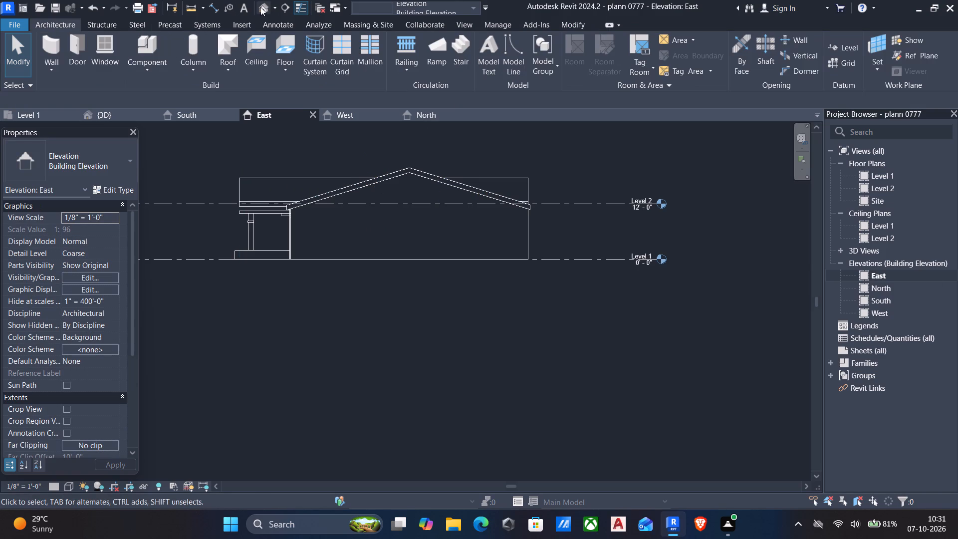
# Examine the extended gabled porch roof in 3D from the side and the front.
pyautogui.click(260, 7)
pyautogui.scroll(-4, 362, 211)
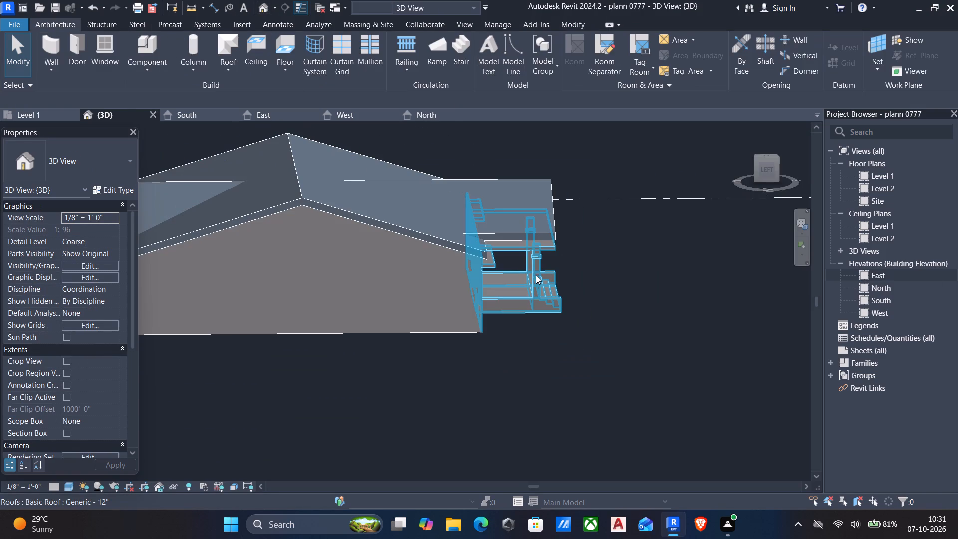
pyautogui.keyDown('shift'); pyautogui.moveTo(558, 292); pyautogui.dragTo(346, 246, button='middle'); pyautogui.keyUp('shift')
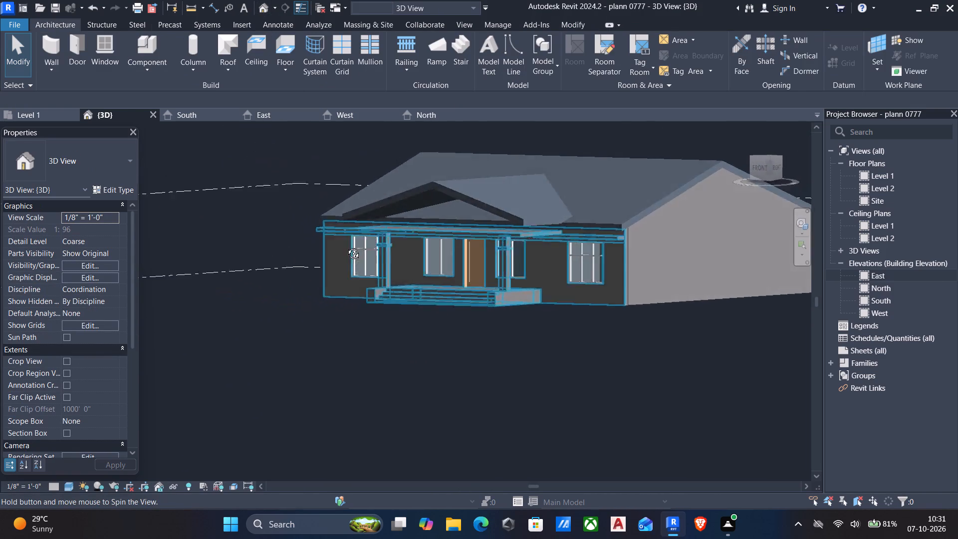
pyautogui.keyDown('shift'); pyautogui.moveTo(346, 246); pyautogui.dragTo(311, 255, button='middle'); pyautogui.keyUp('shift')
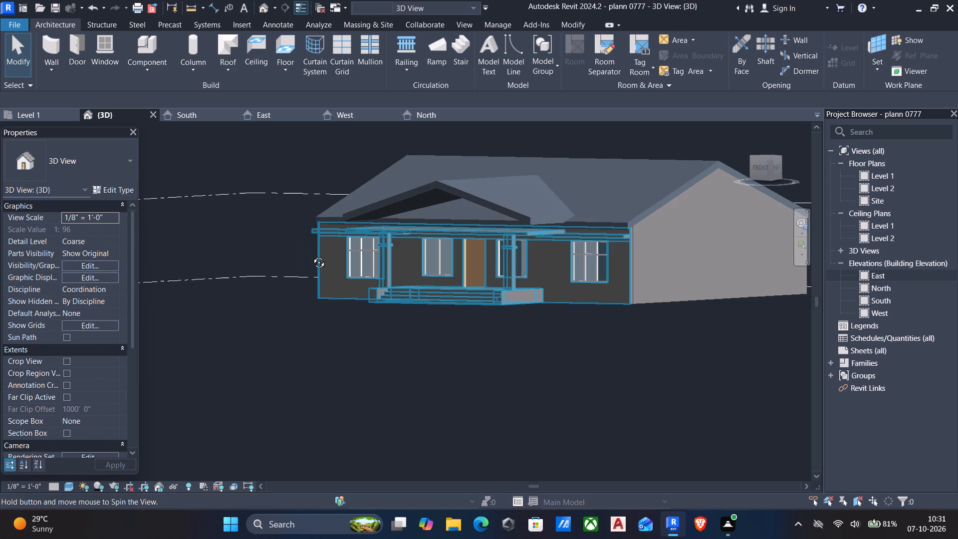
pyautogui.keyDown('shift'); pyautogui.moveTo(311, 255); pyautogui.dragTo(362, 243, button='middle'); pyautogui.keyUp('shift')
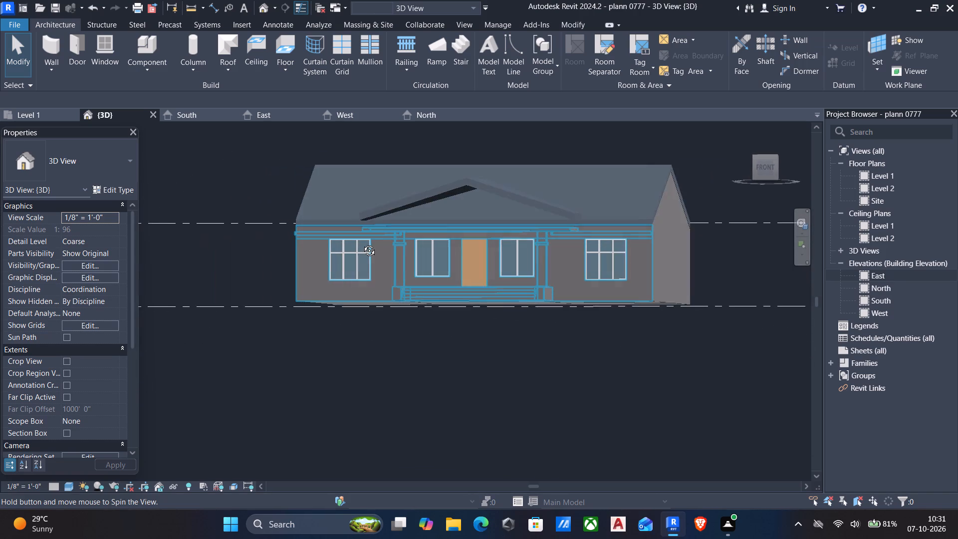
pyautogui.keyDown('shift'); pyautogui.moveTo(362, 243); pyautogui.dragTo(361, 243, button='middle'); pyautogui.keyUp('shift')
pyautogui.keyDown('shift'); pyautogui.scroll(-1, 361, 243); pyautogui.keyUp('shift')
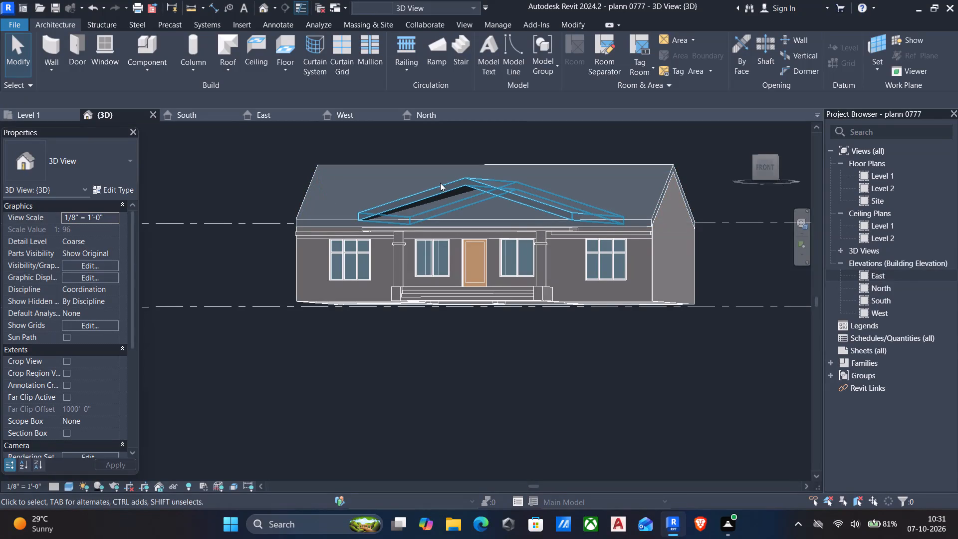
# Open the gabled porch roof's profile for editing and show it in the South elevation.
pyautogui.scroll(-4, 454, 201)
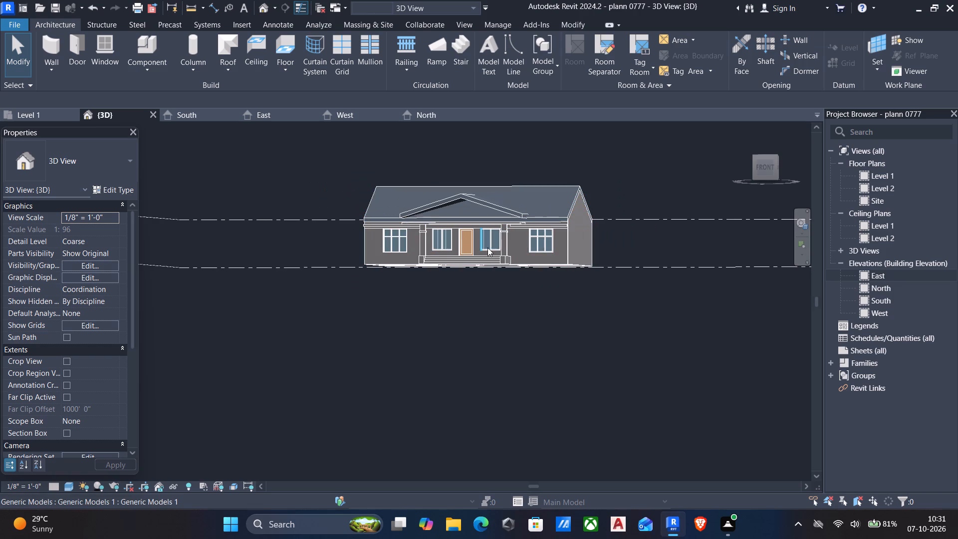
pyautogui.scroll(-2, 613, 283)
pyautogui.keyDown('shift'); pyautogui.moveTo(617, 284); pyautogui.dragTo(426, 337, button='middle'); pyautogui.keyUp('shift')
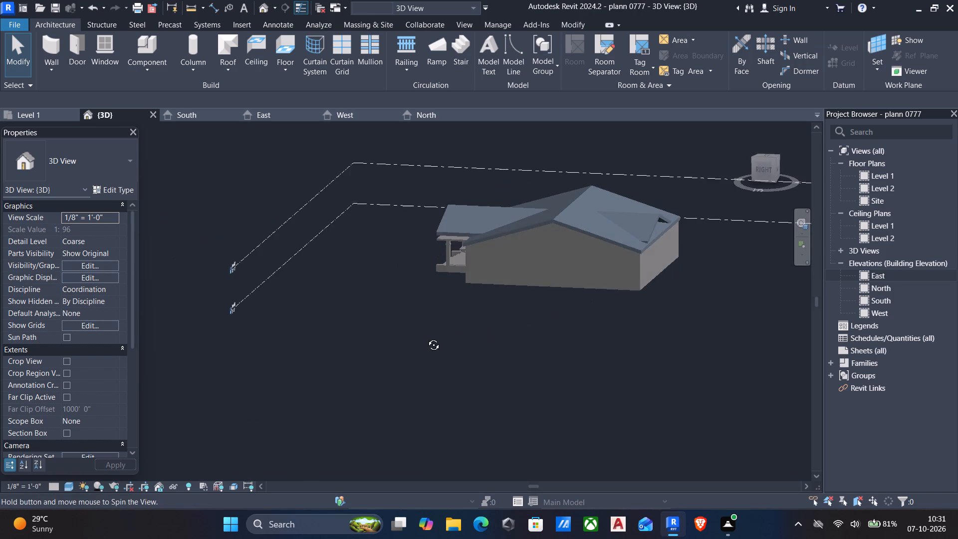
pyautogui.keyDown('shift'); pyautogui.moveTo(426, 337); pyautogui.dragTo(587, 298, button='middle'); pyautogui.keyUp('shift')
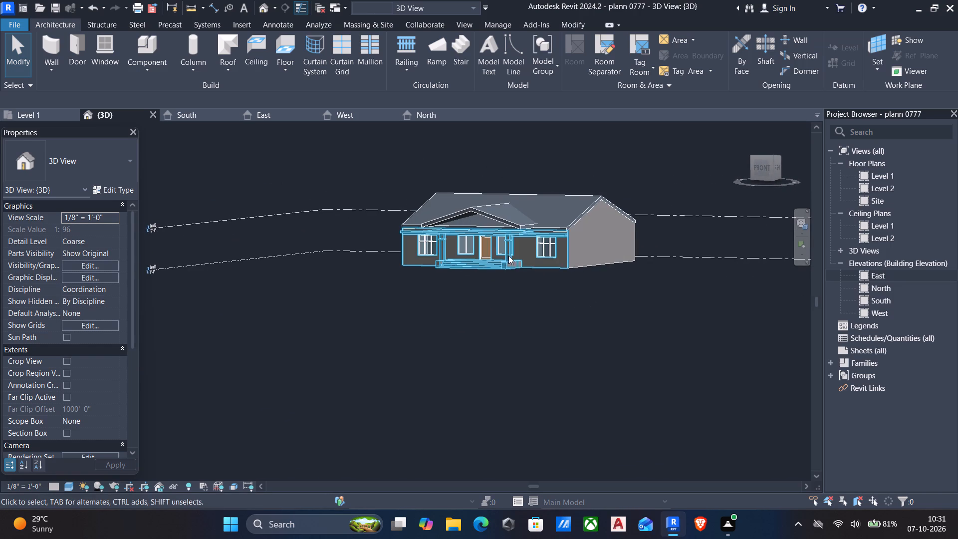
pyautogui.click(465, 213)
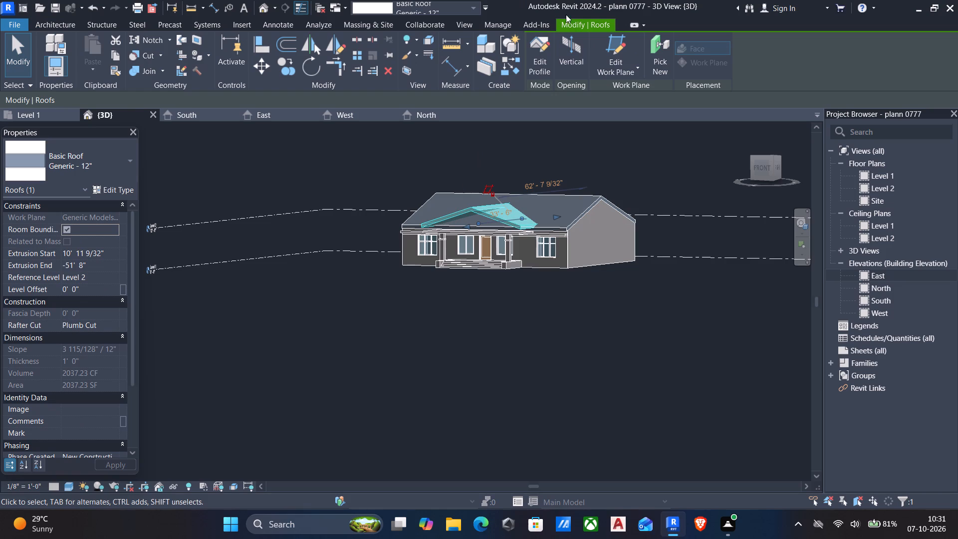
pyautogui.click(539, 61)
pyautogui.scroll(5, 486, 223)
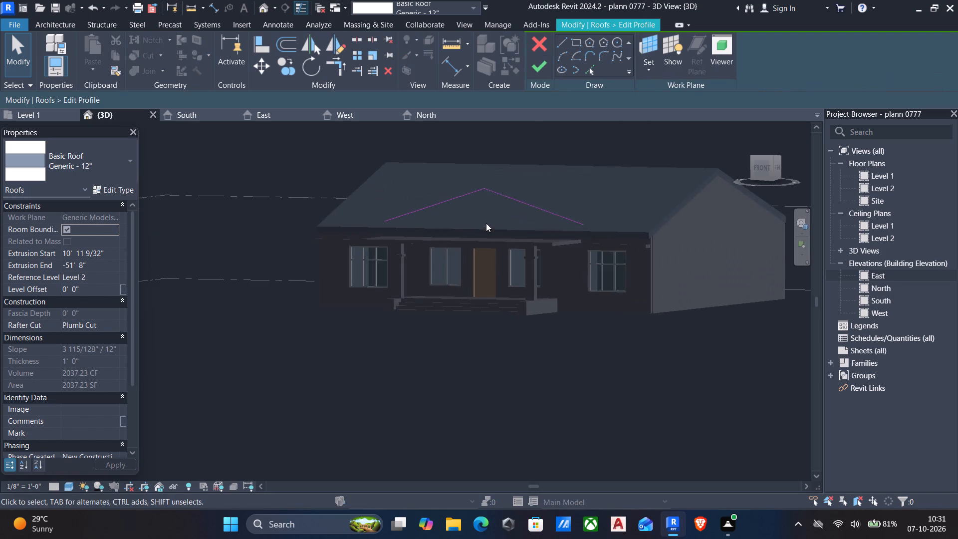
pyautogui.scroll(4, 488, 192)
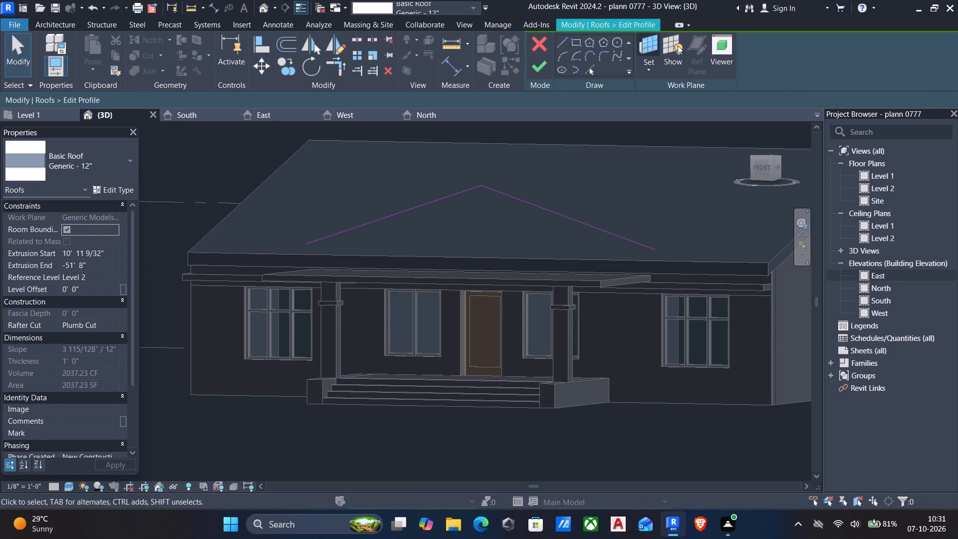
pyautogui.doubleClick(882, 304)
pyautogui.scroll(-5, 690, 269)
pyautogui.moveTo(685, 271); pyautogui.dragTo(553, 284, button='middle')
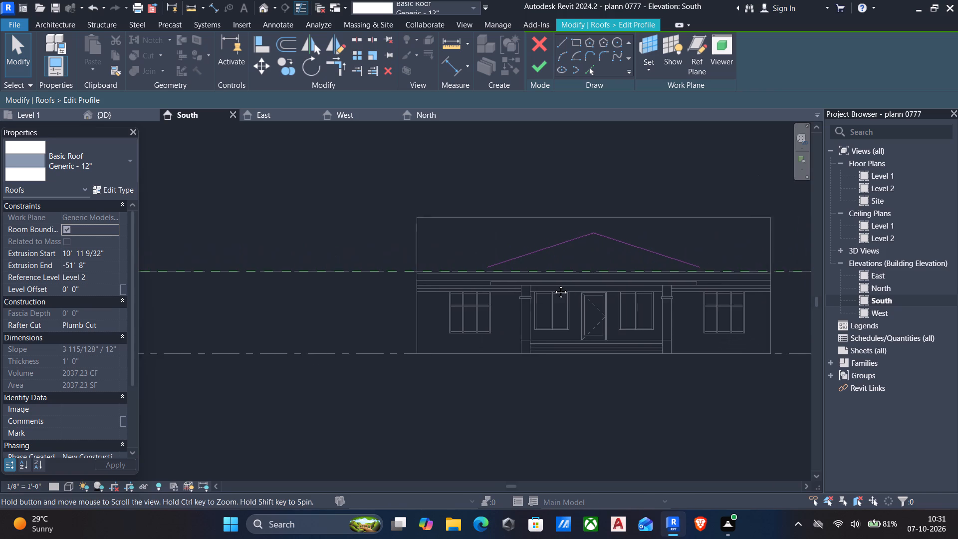
pyautogui.moveTo(553, 284); pyautogui.dragTo(540, 284, button='middle')
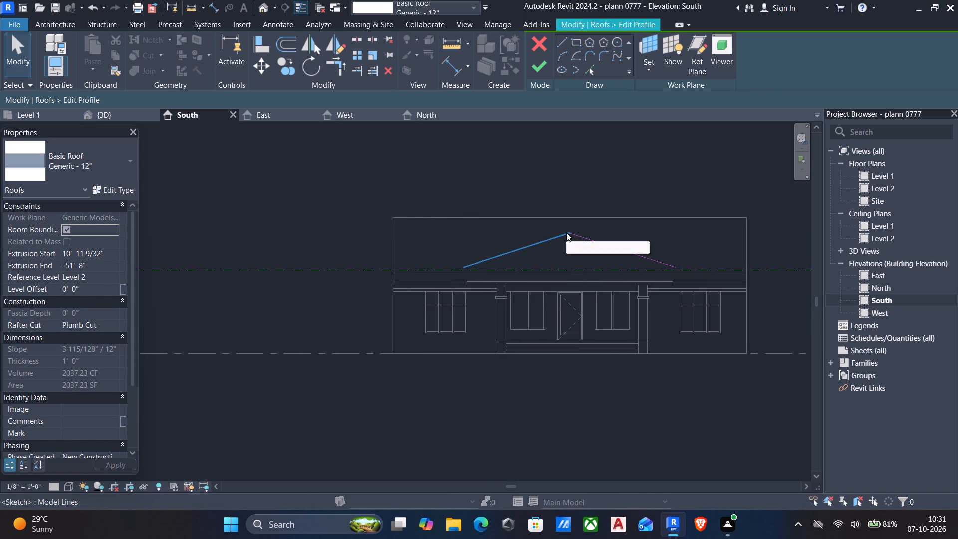
# Draw a vertical guide line about 17'-6" long from just below Level 2 up through the gable profile's apex.
pyautogui.press('l')
pyautogui.click(561, 42)
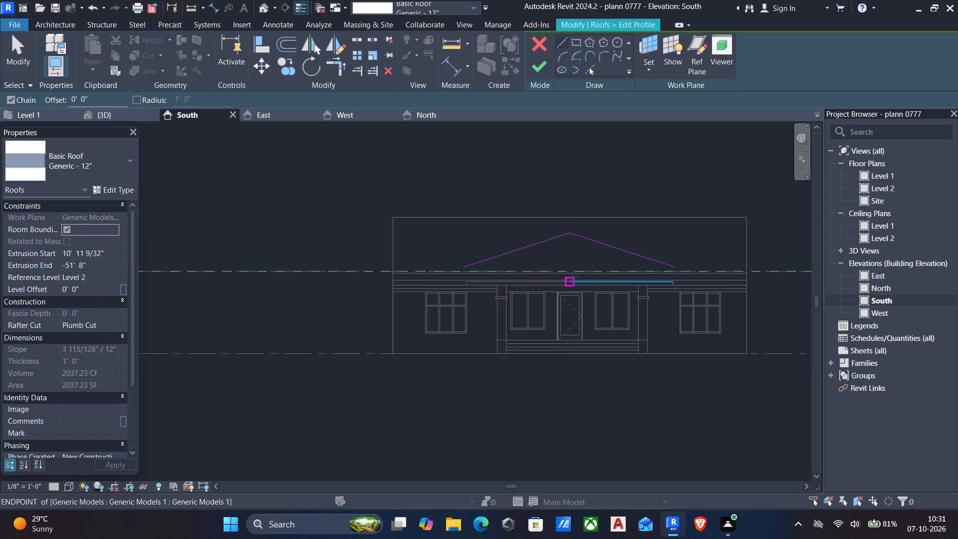
pyautogui.moveTo(573, 275); pyautogui.dragTo(569, 264)
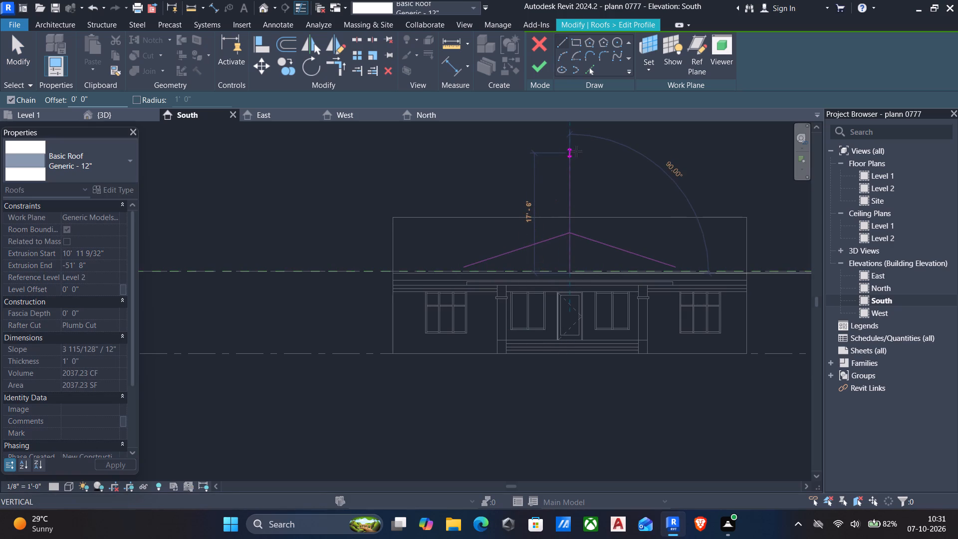
pyautogui.click(576, 151)
pyautogui.press('Escape')
pyautogui.press('Escape')
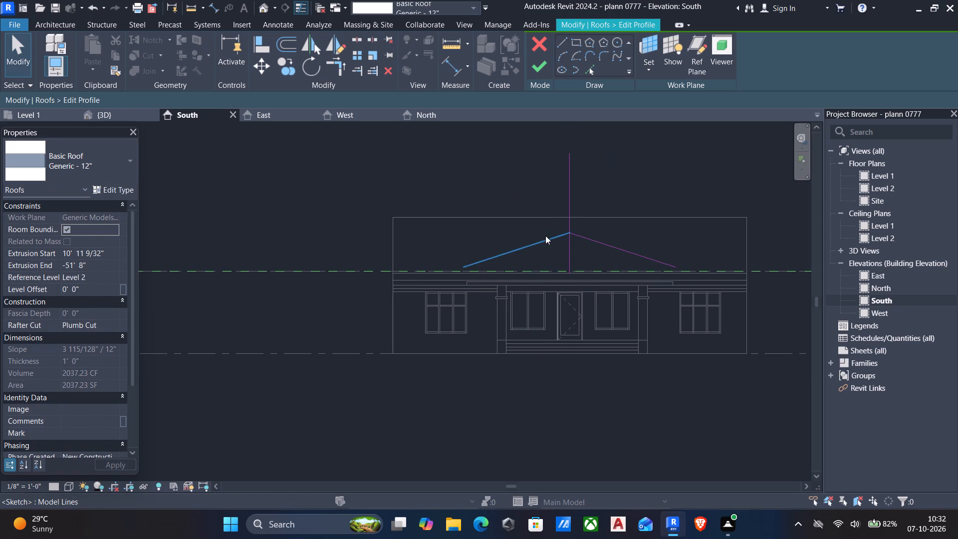
# Raise both sloped profile lines to a shared apex on the guide line above the main ridge, a slope of about 7.2" per 12".
pyautogui.click(546, 236)
pyautogui.moveTo(570, 232); pyautogui.dragTo(566, 217)
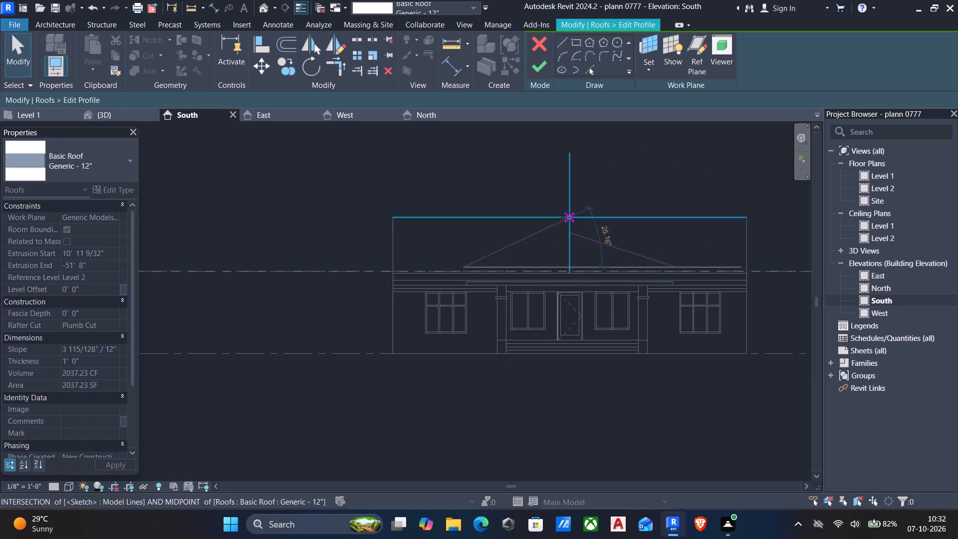
pyautogui.moveTo(566, 217); pyautogui.dragTo(565, 206)
pyautogui.click(573, 232)
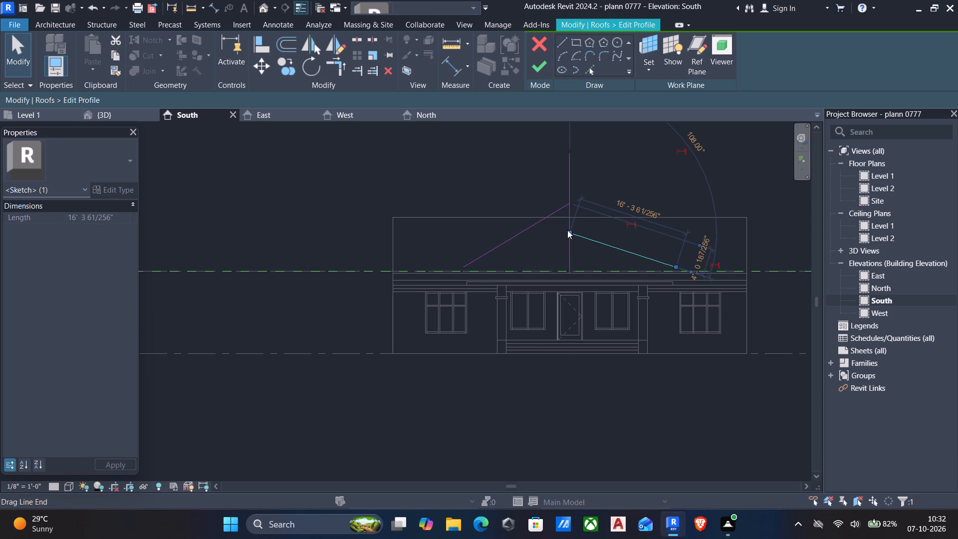
pyautogui.moveTo(569, 232); pyautogui.dragTo(571, 203)
pyautogui.press('Escape')
# Delete the vertical guide line and finish the gabled roof's profile edit.
pyautogui.moveTo(587, 179); pyautogui.dragTo(545, 172)
pyautogui.press('Delete')
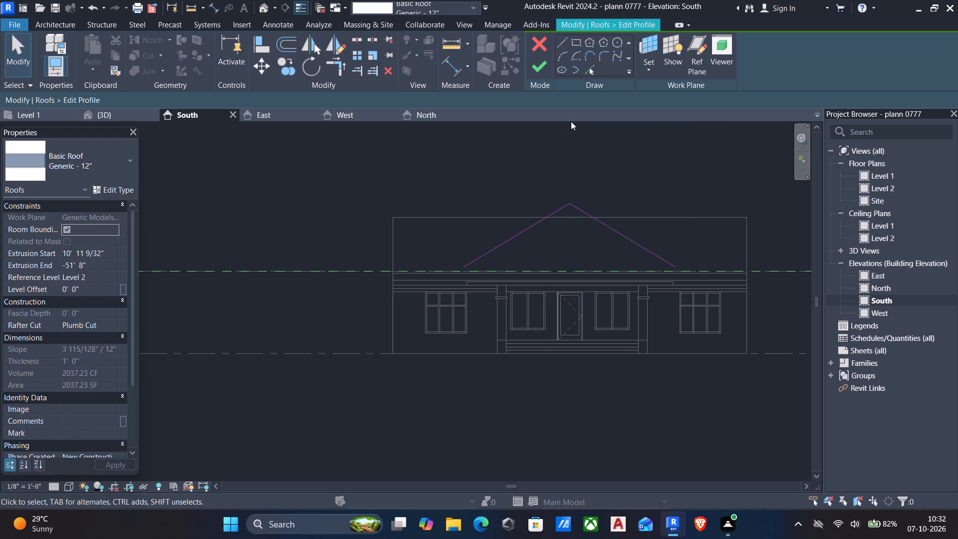
pyautogui.click(534, 72)
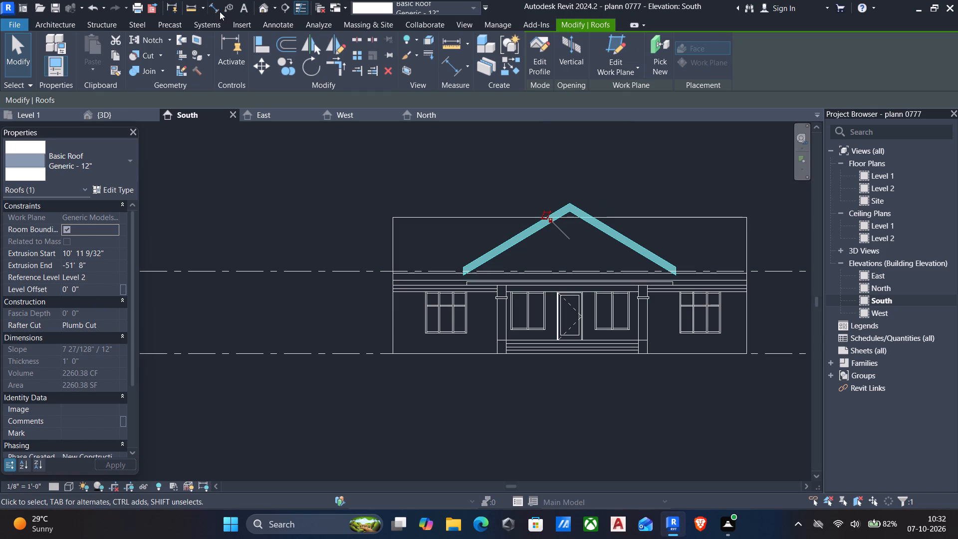
# Examine the steeper gabled porch roof in 3D from the front and both sides, including how it meets the main roof.
pyautogui.click(264, 9)
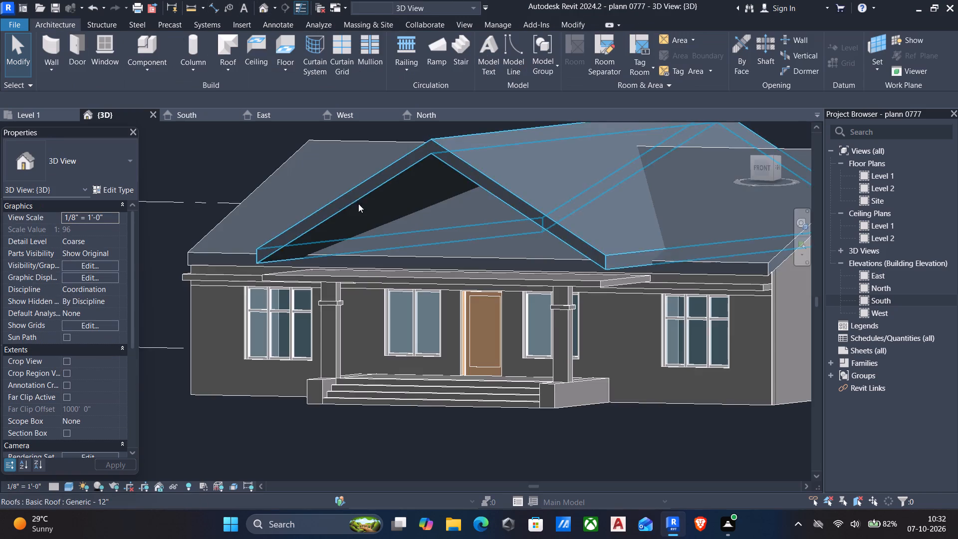
pyautogui.scroll(-5, 359, 204)
pyautogui.keyDown('shift'); pyautogui.moveTo(440, 281); pyautogui.dragTo(515, 265, button='middle'); pyautogui.keyUp('shift')
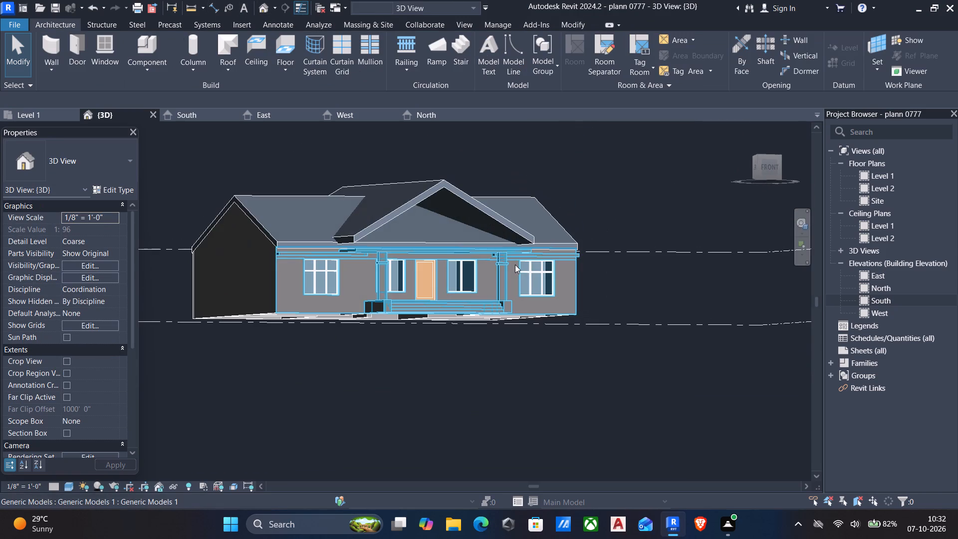
pyautogui.keyDown('shift'); pyautogui.moveTo(507, 267); pyautogui.dragTo(345, 285, button='middle'); pyautogui.keyUp('shift')
pyautogui.scroll(-5, 345, 283)
pyautogui.keyDown('shift'); pyautogui.moveTo(354, 277); pyautogui.dragTo(429, 264, button='middle'); pyautogui.keyUp('shift')
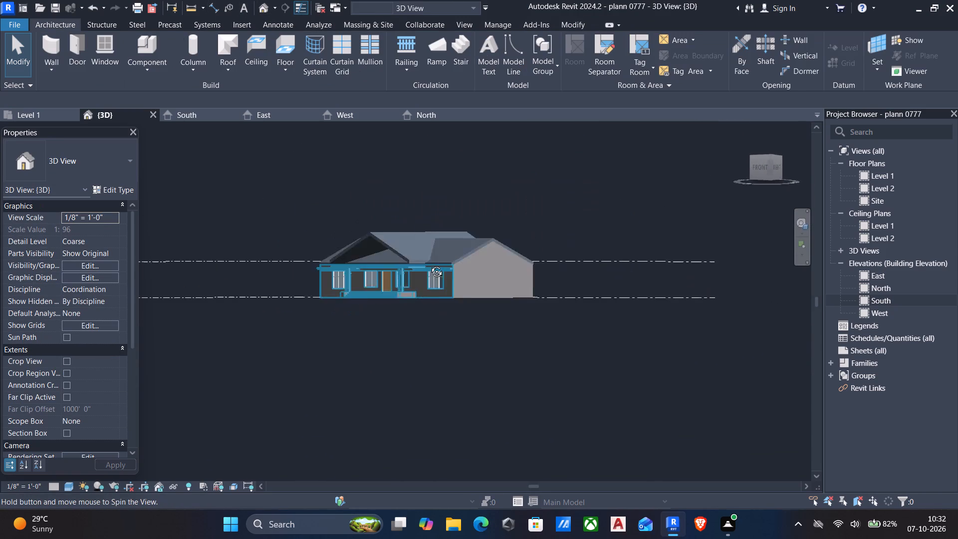
pyautogui.keyDown('shift'); pyautogui.moveTo(429, 264); pyautogui.dragTo(479, 259, button='middle'); pyautogui.keyUp('shift')
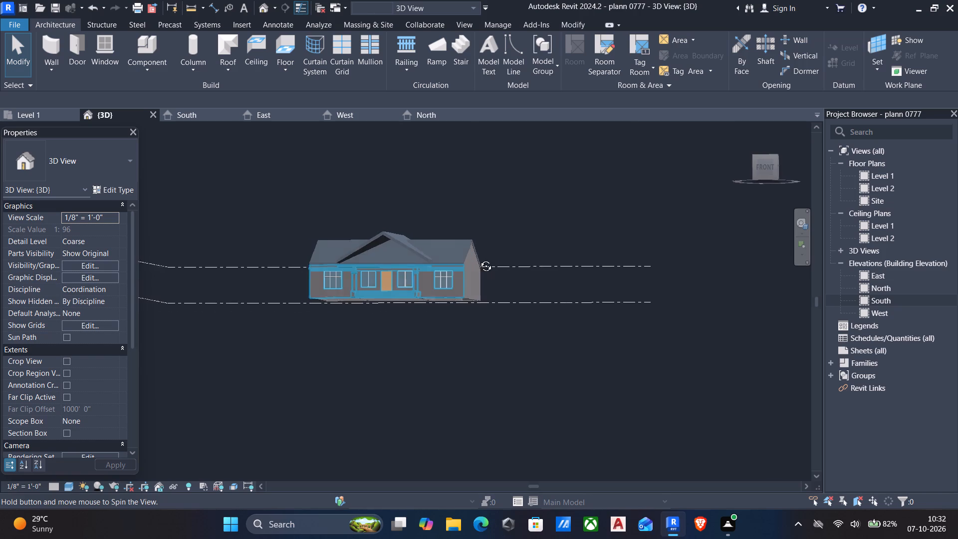
pyautogui.keyDown('shift'); pyautogui.moveTo(479, 259); pyautogui.dragTo(496, 253, button='middle'); pyautogui.keyUp('shift')
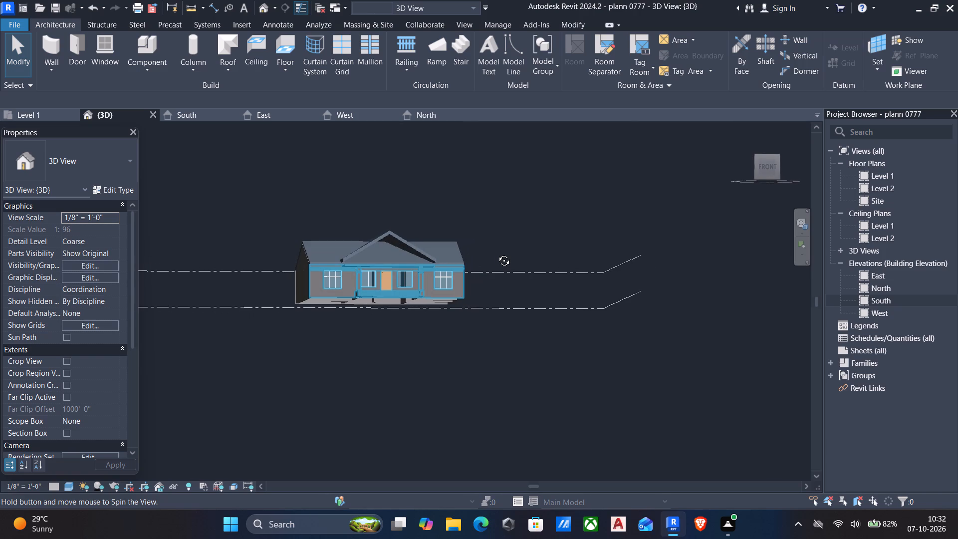
pyautogui.keyDown('shift'); pyautogui.moveTo(496, 253); pyautogui.dragTo(496, 253, button='middle'); pyautogui.keyUp('shift')
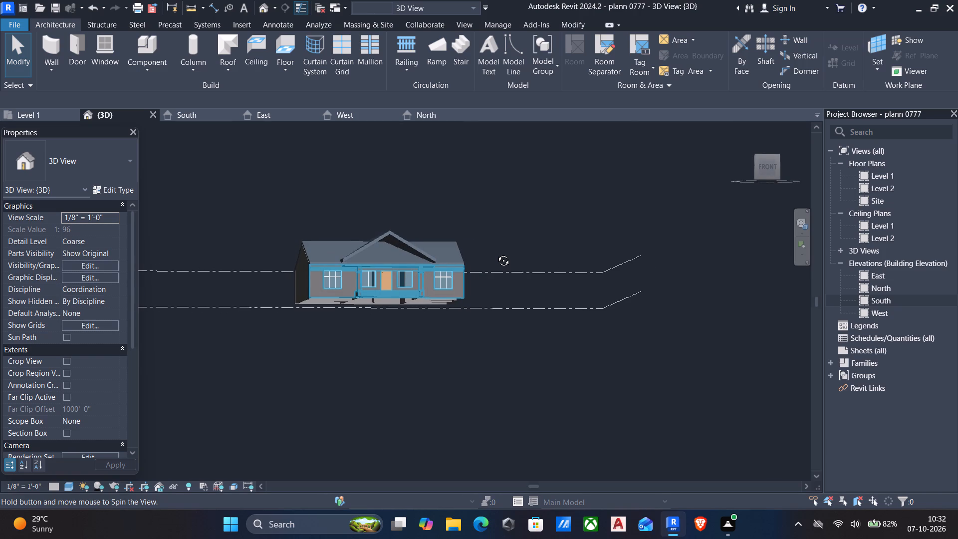
pyautogui.keyDown('shift'); pyautogui.moveTo(496, 253); pyautogui.dragTo(493, 253, button='middle'); pyautogui.keyUp('shift')
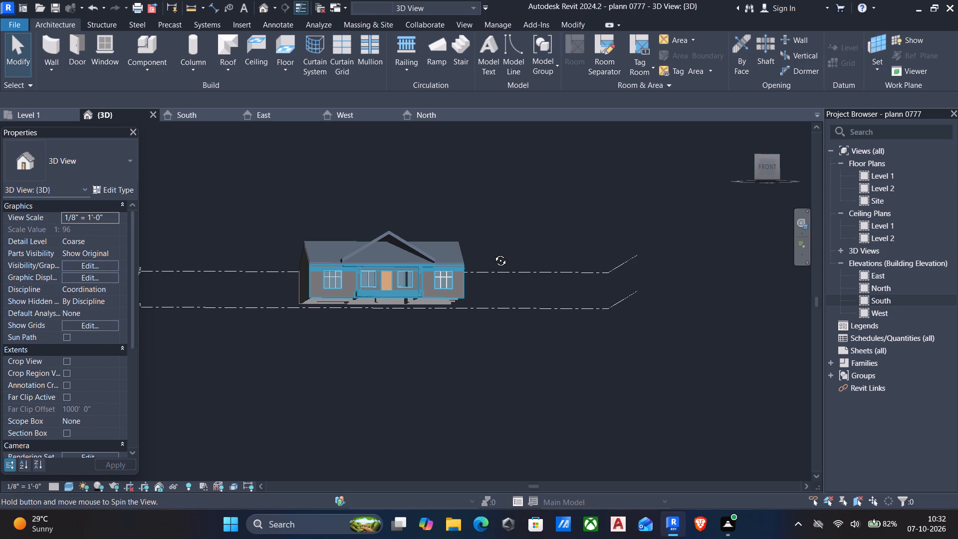
pyautogui.keyDown('shift'); pyautogui.moveTo(493, 253); pyautogui.dragTo(489, 253, button='middle'); pyautogui.keyUp('shift')
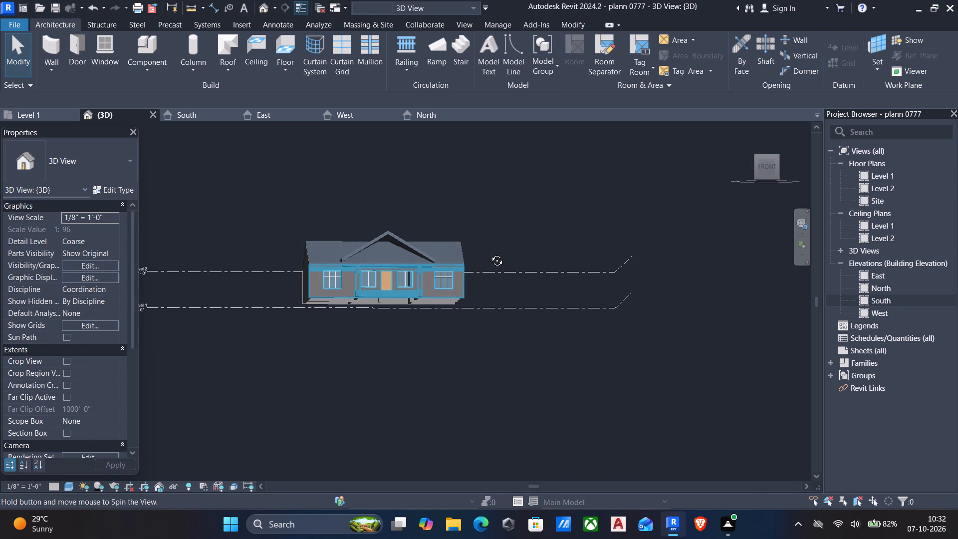
pyautogui.keyDown('shift'); pyautogui.moveTo(489, 253); pyautogui.dragTo(486, 253, button='middle'); pyautogui.keyUp('shift')
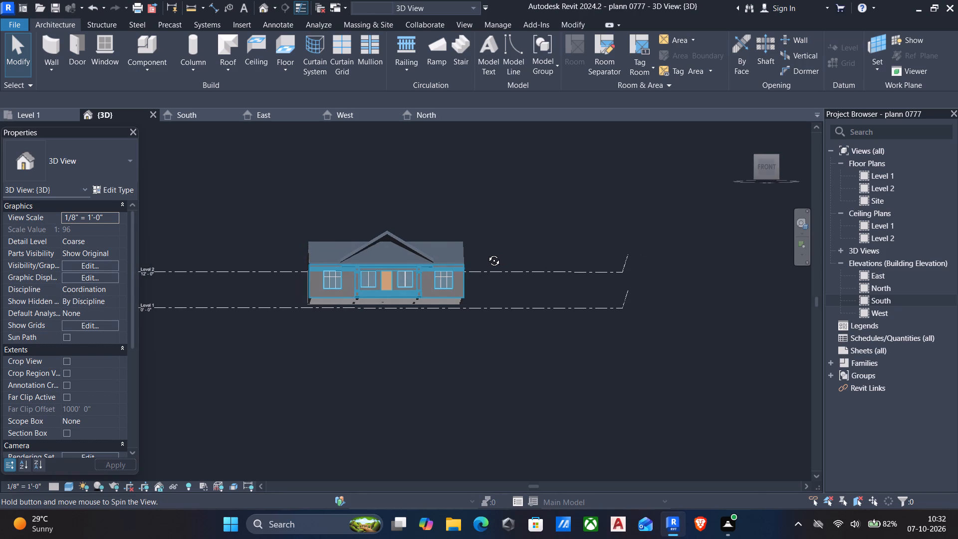
pyautogui.keyDown('shift'); pyautogui.moveTo(486, 253); pyautogui.dragTo(485, 253, button='middle'); pyautogui.keyUp('shift')
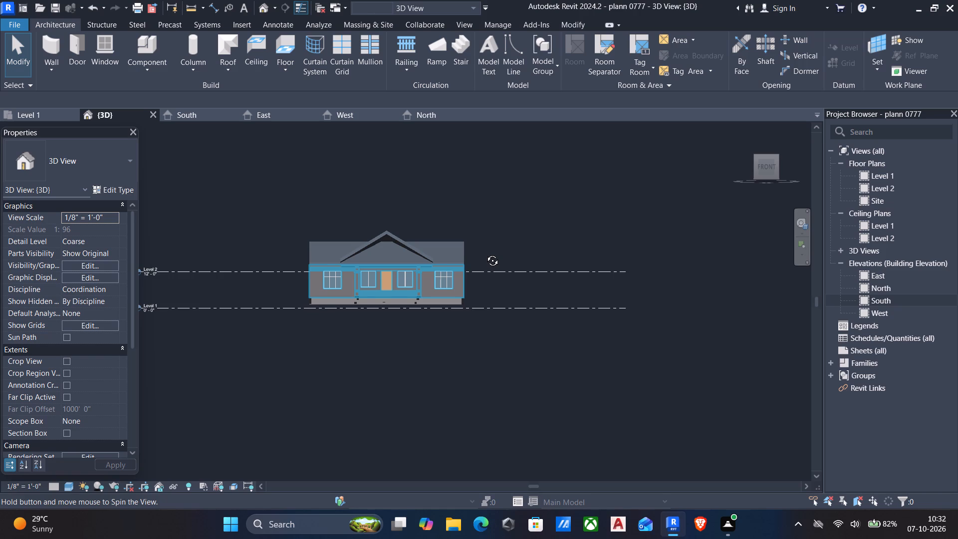
pyautogui.keyDown('shift'); pyautogui.moveTo(485, 253); pyautogui.dragTo(484, 253, button='middle'); pyautogui.keyUp('shift')
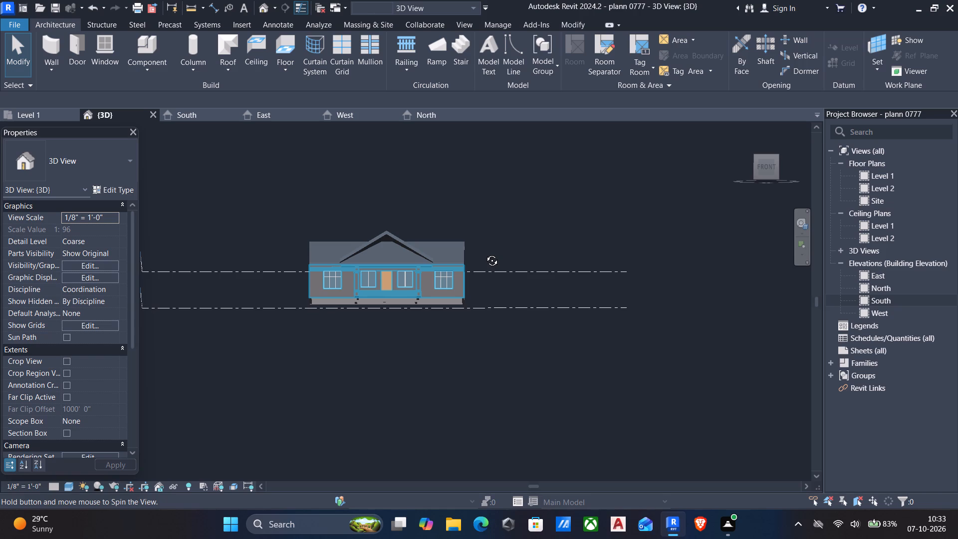
pyautogui.keyDown('shift'); pyautogui.moveTo(484, 253); pyautogui.dragTo(482, 254, button='middle'); pyautogui.keyUp('shift')
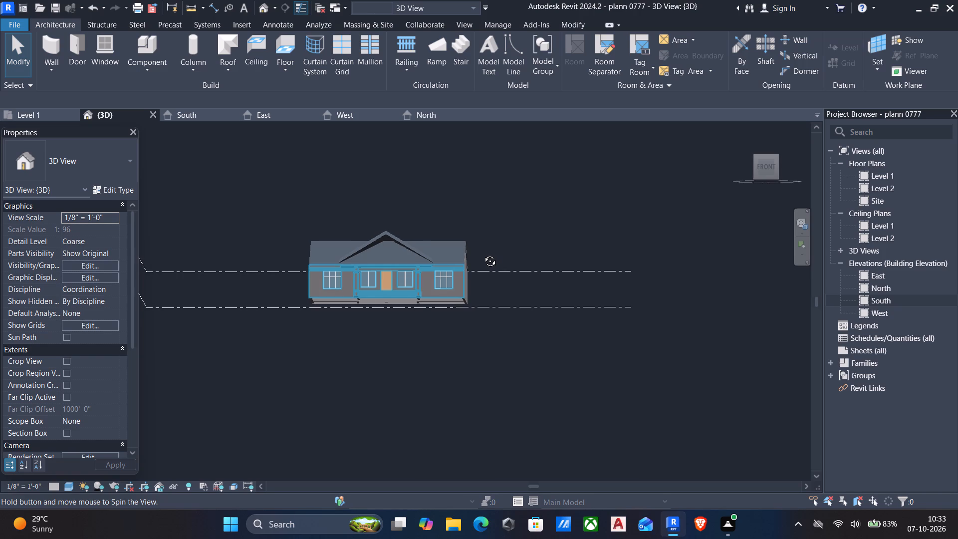
pyautogui.keyDown('shift'); pyautogui.moveTo(482, 254); pyautogui.dragTo(480, 254, button='middle'); pyautogui.keyUp('shift')
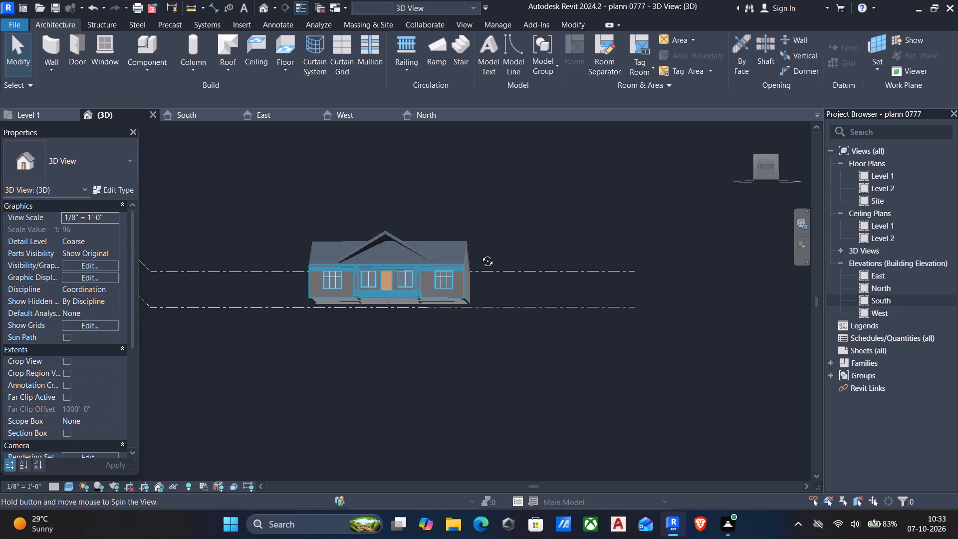
pyautogui.keyDown('shift'); pyautogui.moveTo(480, 254); pyautogui.dragTo(550, 273, button='middle'); pyautogui.keyUp('shift')
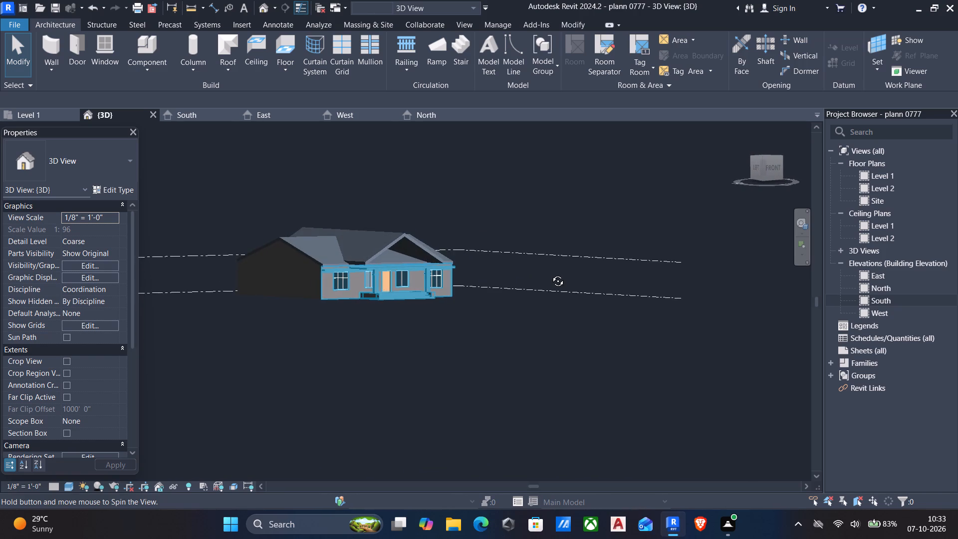
pyautogui.keyDown('shift'); pyautogui.moveTo(550, 273); pyautogui.dragTo(686, 277, button='middle'); pyautogui.keyUp('shift')
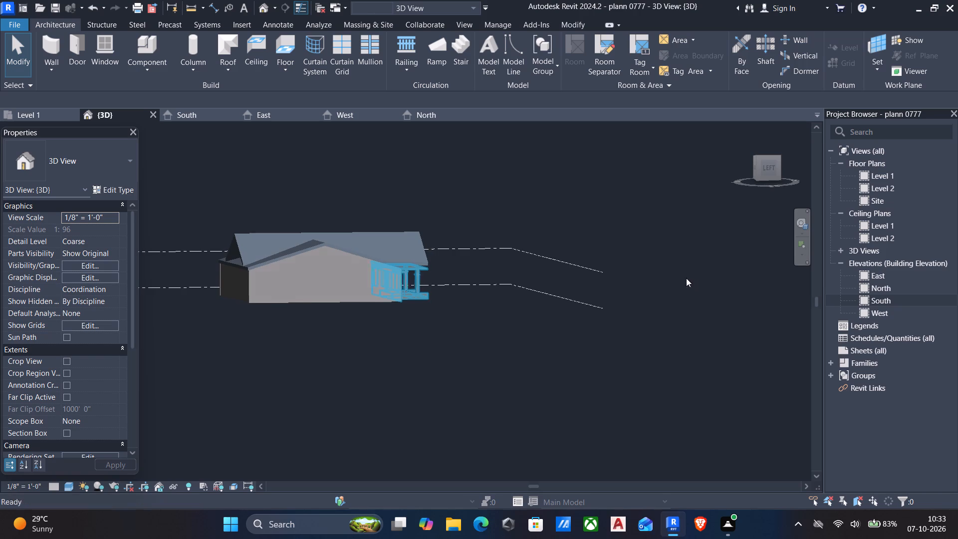
# Join the rear end of the gabled porch roof to the main roof's front slope with the Join/Unjoin Roof tool.
pyautogui.scroll(3, 451, 286)
pyautogui.click(494, 18)
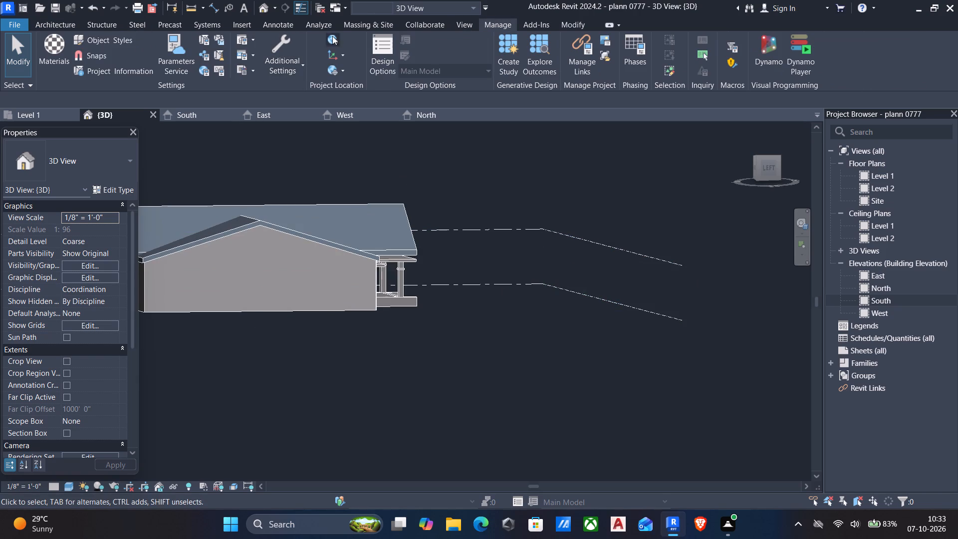
pyautogui.click(269, 30)
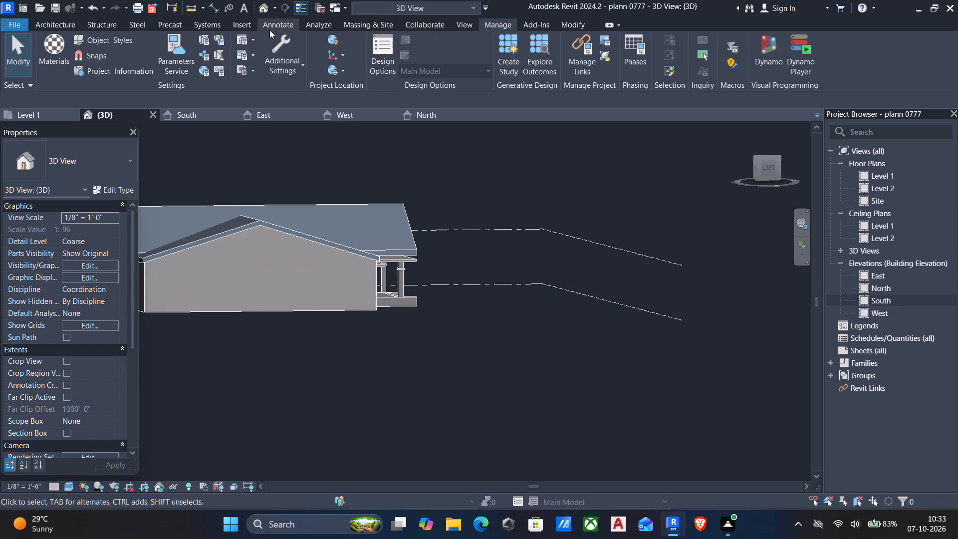
pyautogui.click(465, 28)
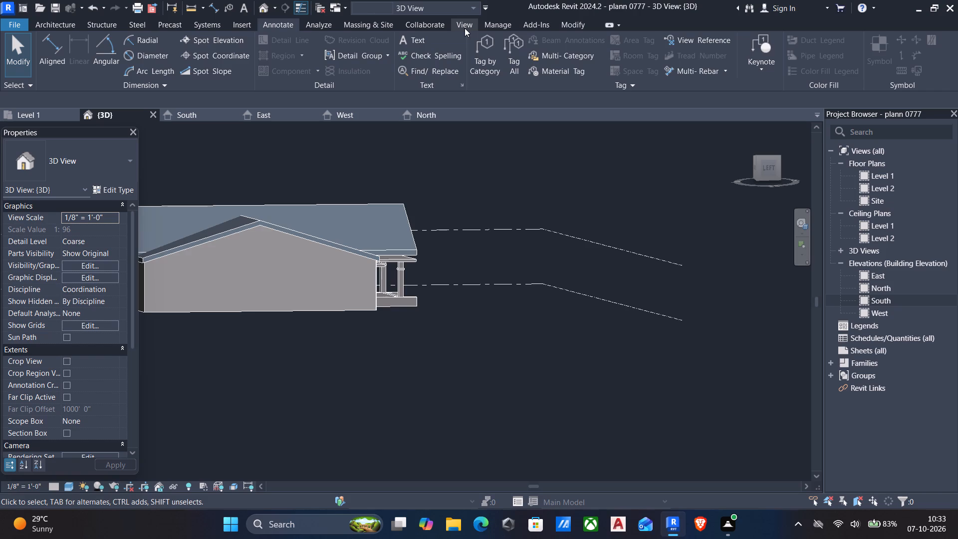
pyautogui.click(523, 23)
pyautogui.click(562, 20)
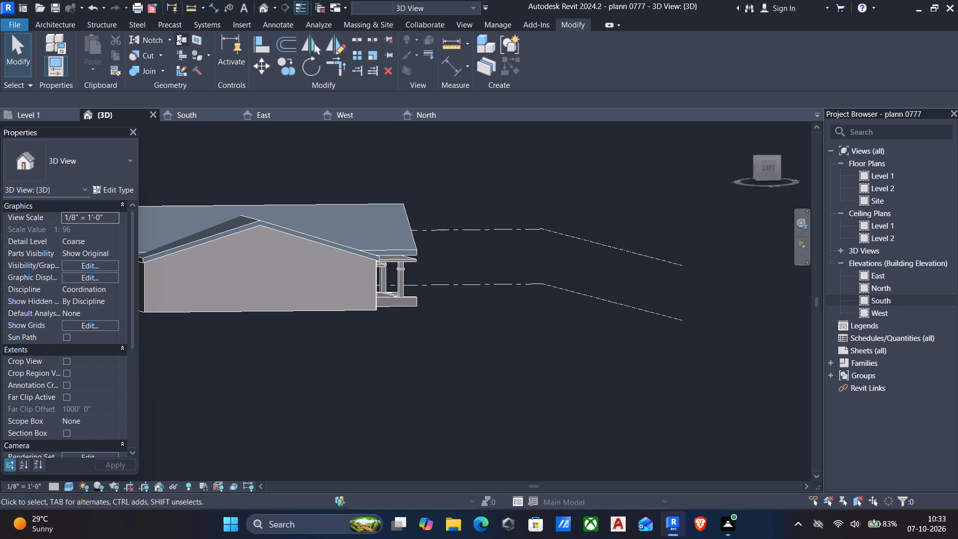
pyautogui.click(177, 35)
pyautogui.scroll(-6, 306, 140)
pyautogui.scroll(10, 225, 196)
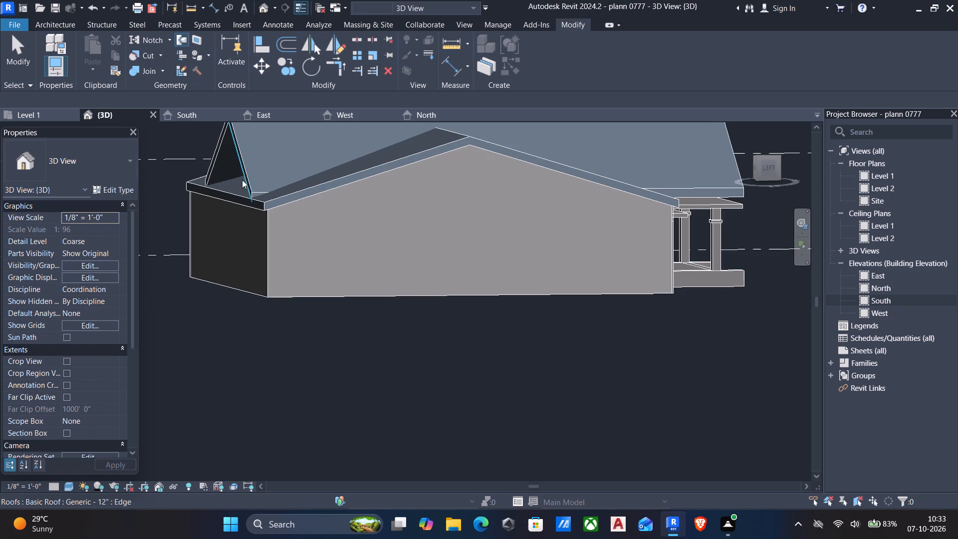
pyautogui.click(245, 172)
pyautogui.scroll(-6, 300, 203)
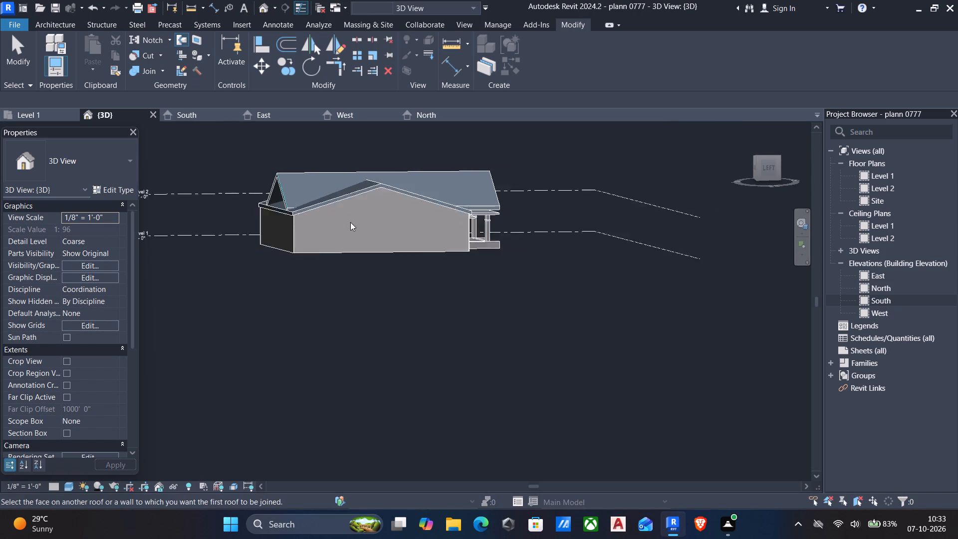
pyautogui.scroll(-3, 351, 222)
pyautogui.moveTo(358, 223); pyautogui.dragTo(292, 355, button='middle')
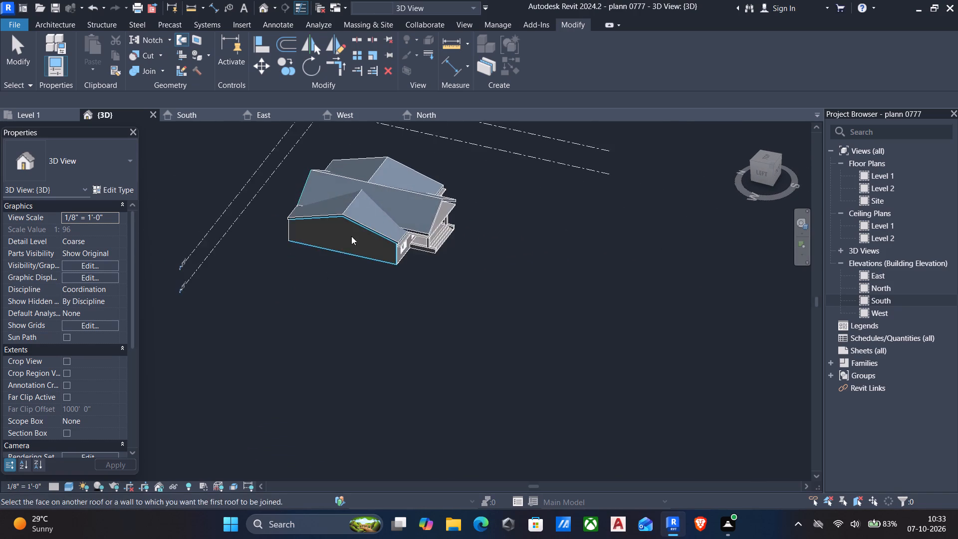
pyautogui.scroll(6, 358, 229)
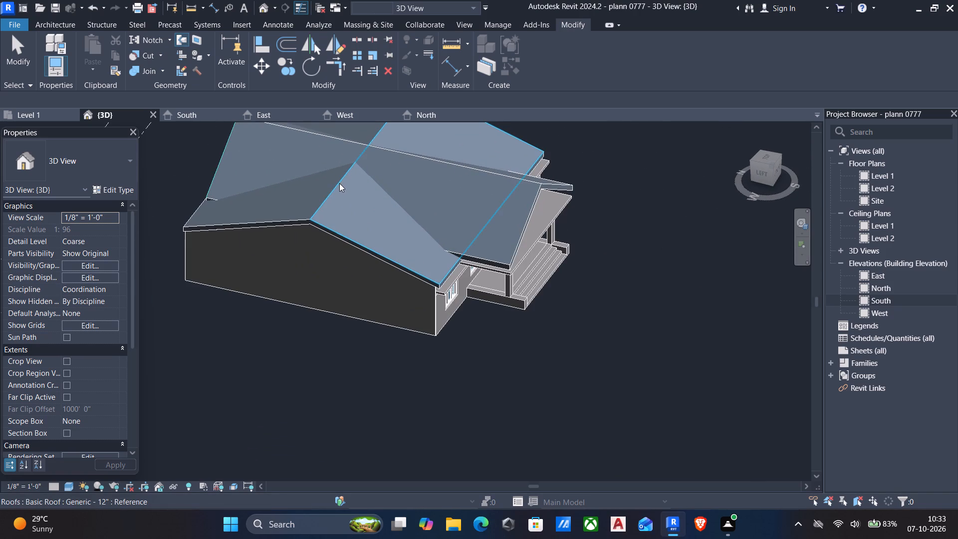
pyautogui.click(339, 183)
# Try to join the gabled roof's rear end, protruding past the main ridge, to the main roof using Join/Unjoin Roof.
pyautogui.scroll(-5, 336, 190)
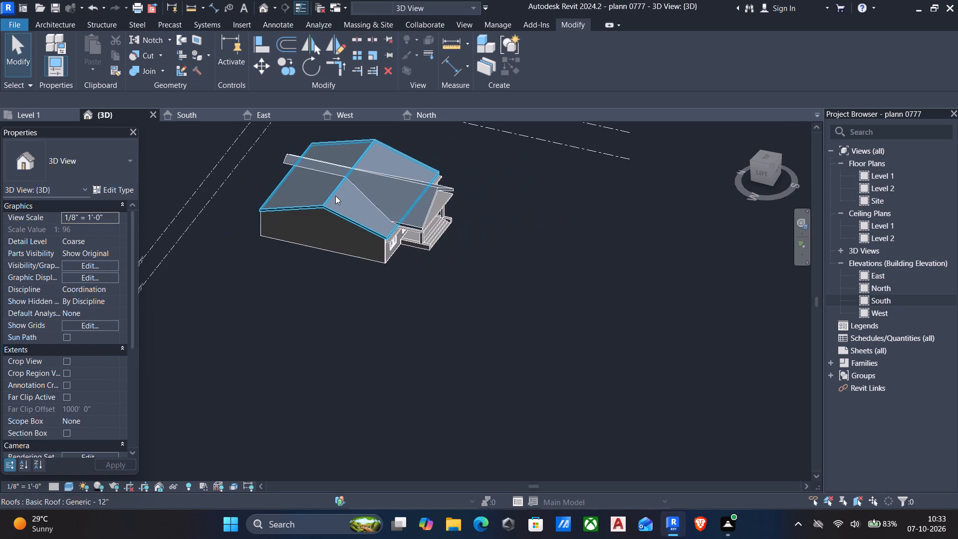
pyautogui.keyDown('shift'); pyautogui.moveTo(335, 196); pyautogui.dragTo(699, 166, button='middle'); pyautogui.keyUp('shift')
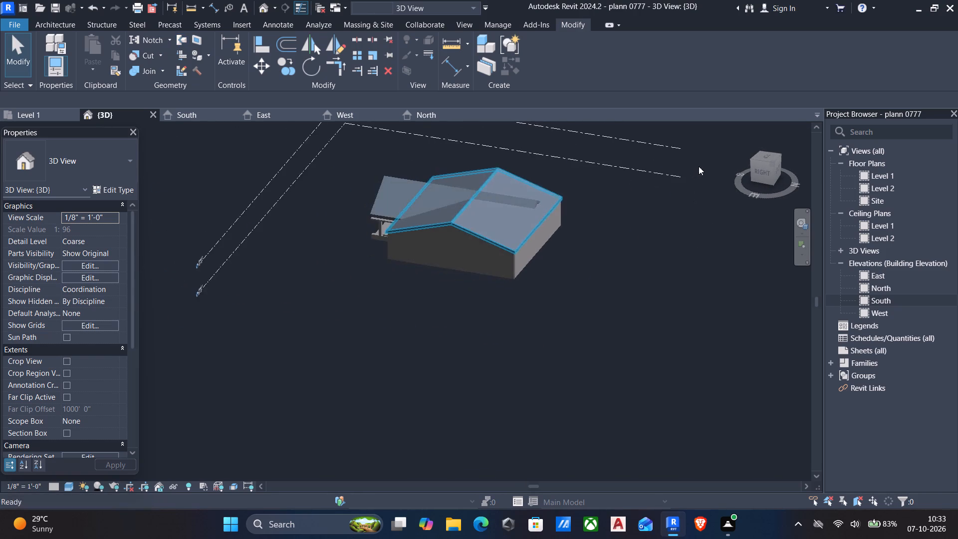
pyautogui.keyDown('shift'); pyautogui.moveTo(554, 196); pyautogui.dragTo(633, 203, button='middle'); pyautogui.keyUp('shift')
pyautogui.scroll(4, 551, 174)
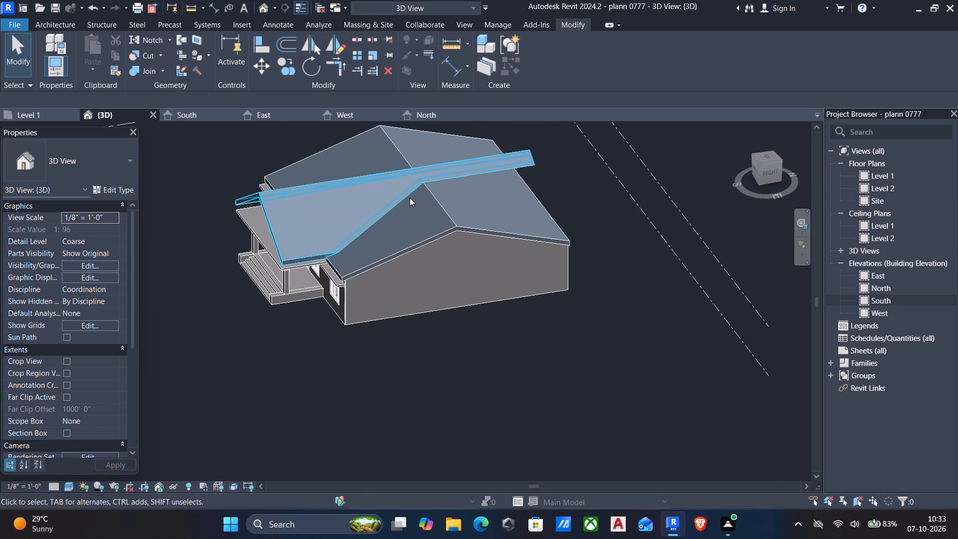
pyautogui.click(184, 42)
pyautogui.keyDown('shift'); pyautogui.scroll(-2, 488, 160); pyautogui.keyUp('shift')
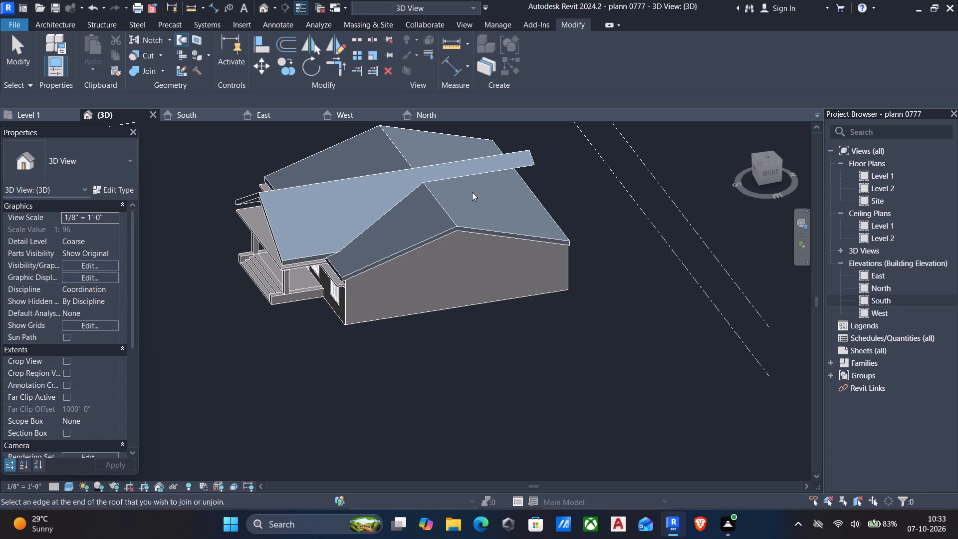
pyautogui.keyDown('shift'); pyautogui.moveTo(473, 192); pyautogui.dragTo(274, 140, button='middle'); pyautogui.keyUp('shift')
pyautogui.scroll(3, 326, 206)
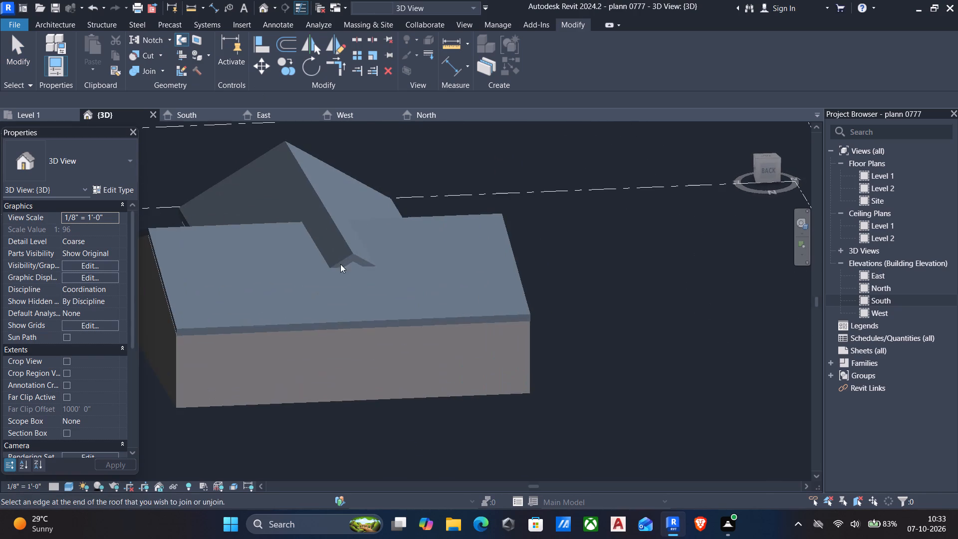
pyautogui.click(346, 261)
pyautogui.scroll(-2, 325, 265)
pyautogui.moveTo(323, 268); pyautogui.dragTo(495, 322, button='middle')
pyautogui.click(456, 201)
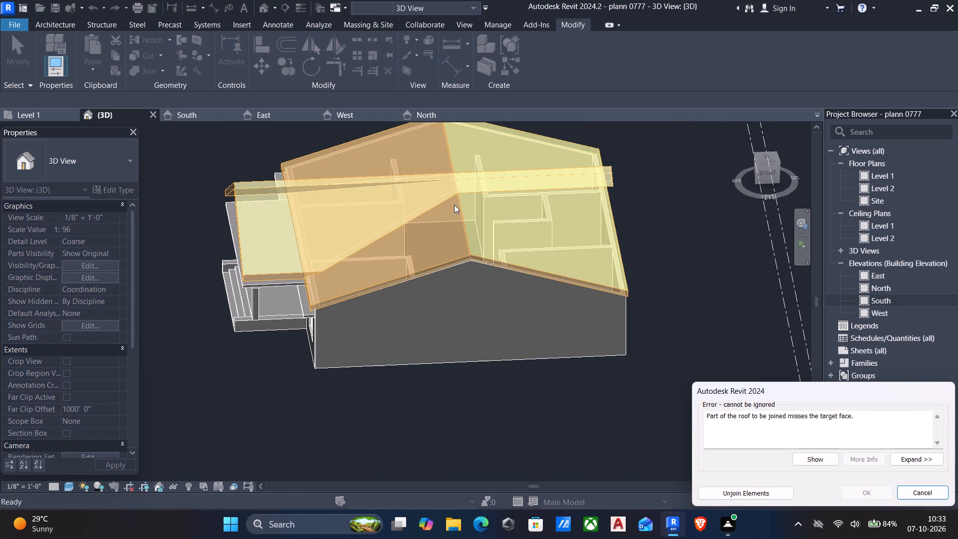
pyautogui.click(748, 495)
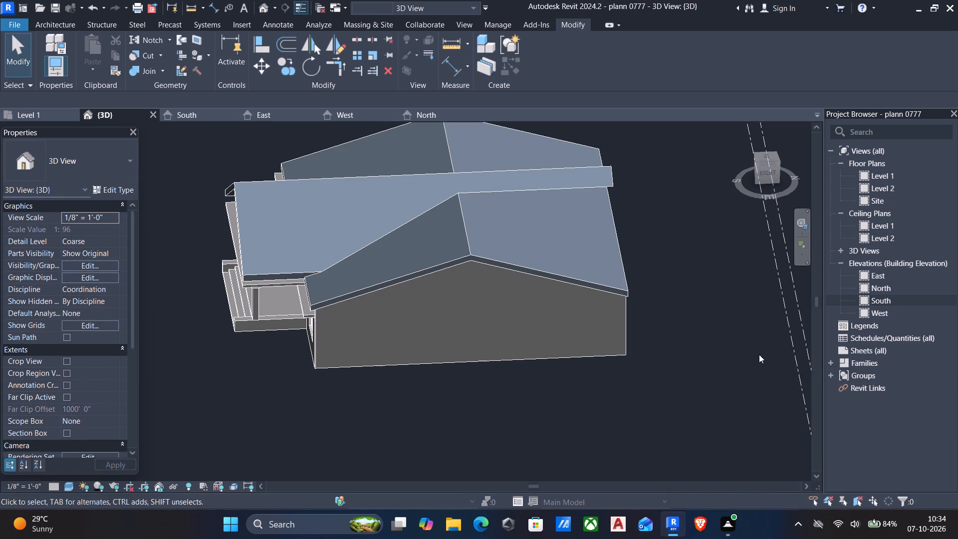
# In the West elevation, nudge the gabled porch roof down eight increments so its ridge sits just below the main roof's ridge.
pyautogui.scroll(-1, 675, 338)
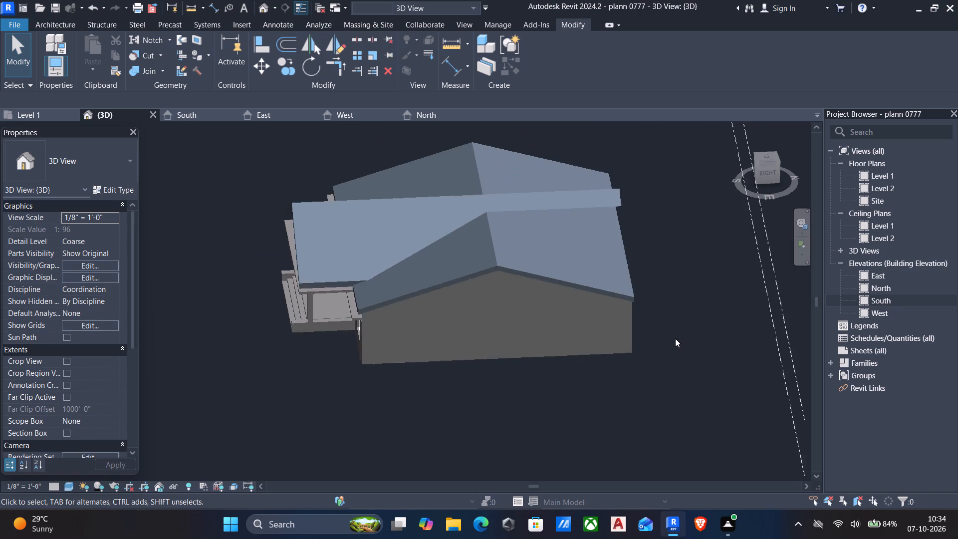
pyautogui.scroll(-1, 675, 338)
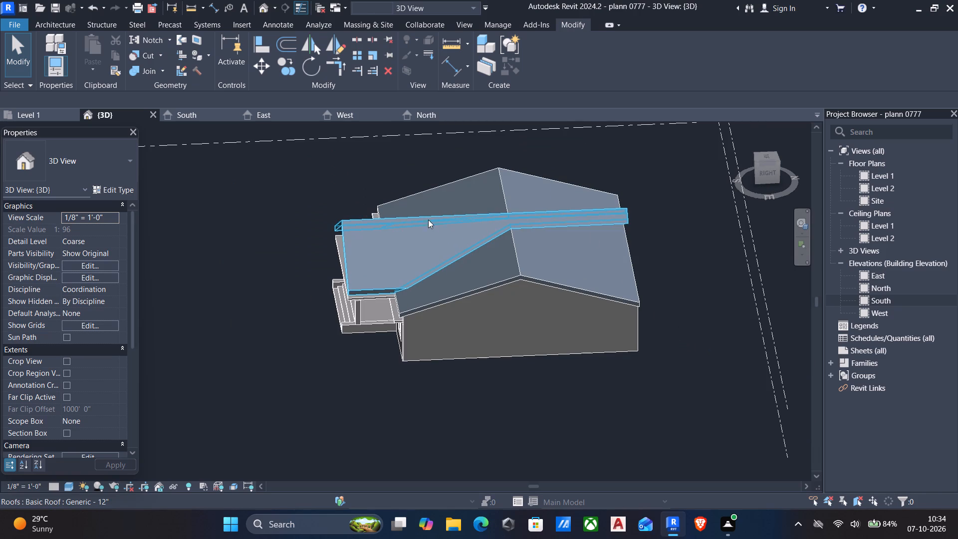
pyautogui.doubleClick(881, 315)
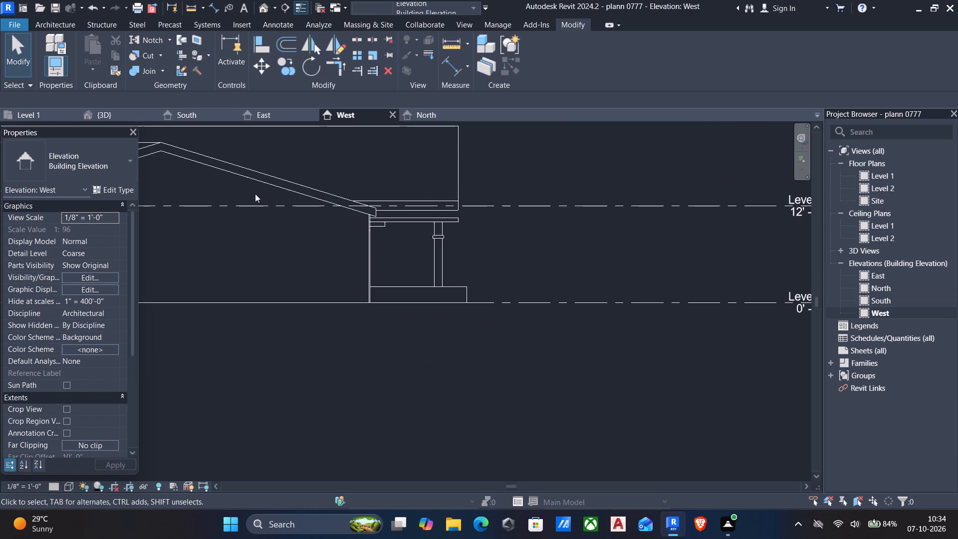
pyautogui.scroll(-4, 268, 199)
pyautogui.moveTo(280, 210); pyautogui.dragTo(655, 308, button='middle')
pyautogui.click(551, 262)
pyautogui.scroll(4, 576, 277)
pyautogui.scroll(3, 544, 351)
pyautogui.scroll(-3, 449, 371)
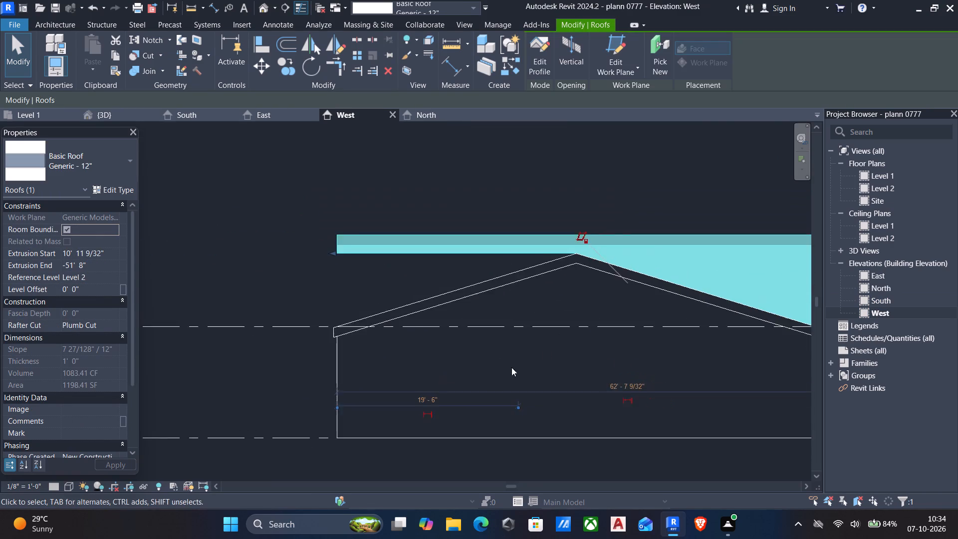
pyautogui.moveTo(520, 365); pyautogui.dragTo(446, 386, button='middle')
pyautogui.press('Down')
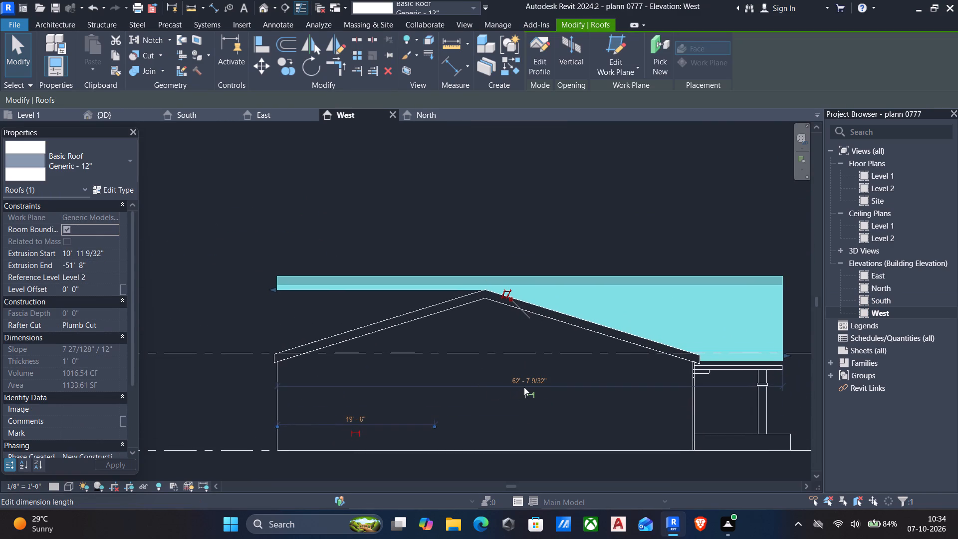
pyautogui.press('Down')
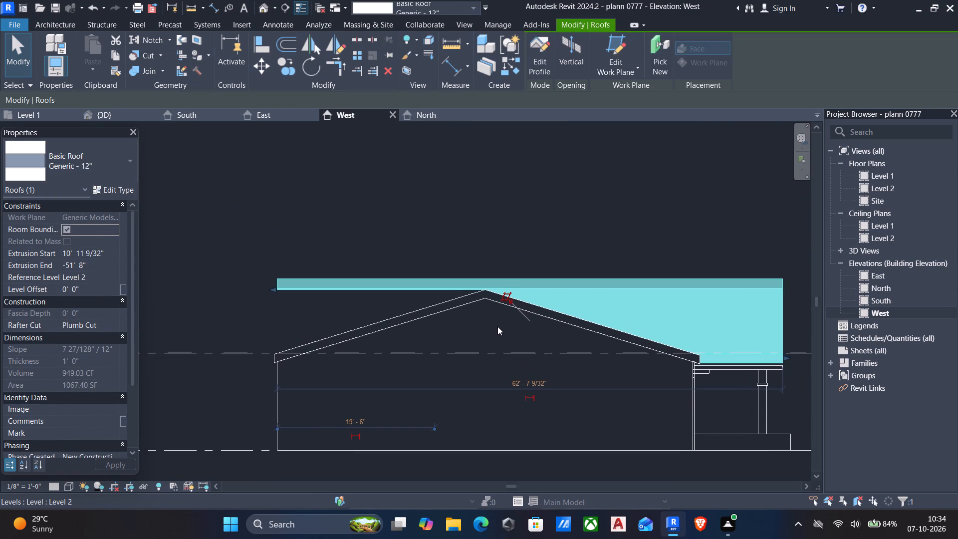
pyautogui.press('Down')
pyautogui.press('Down')
pyautogui.press('Down')
pyautogui.press('Down')
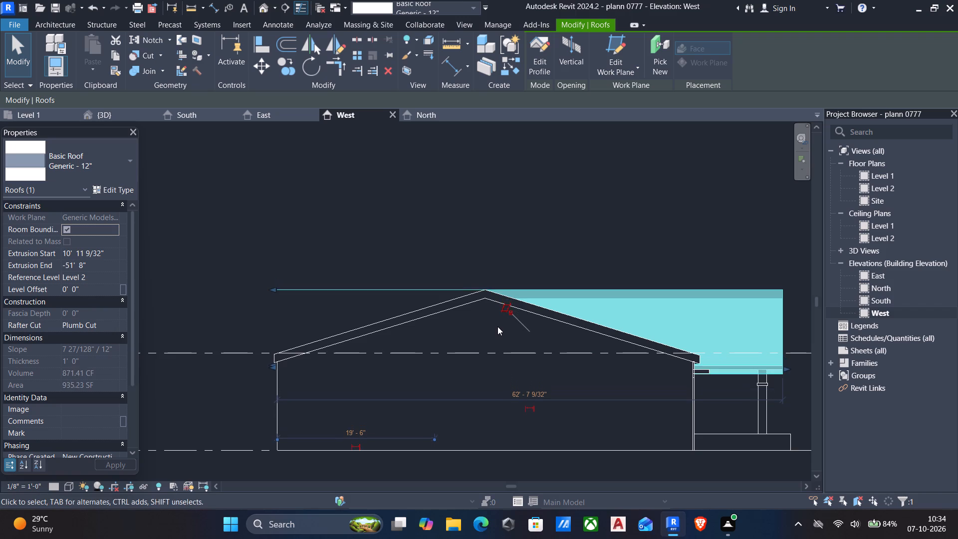
pyautogui.press('Down')
pyautogui.press('Down')
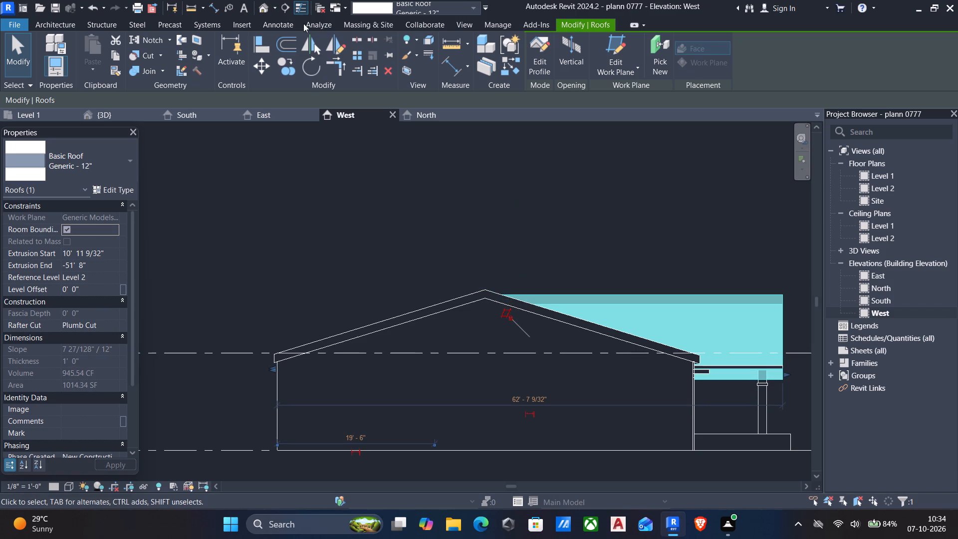
# Examine the lowered gabled porch roof in 3D from the front, including how it meets the porch columns and main roof.
pyautogui.click(259, 12)
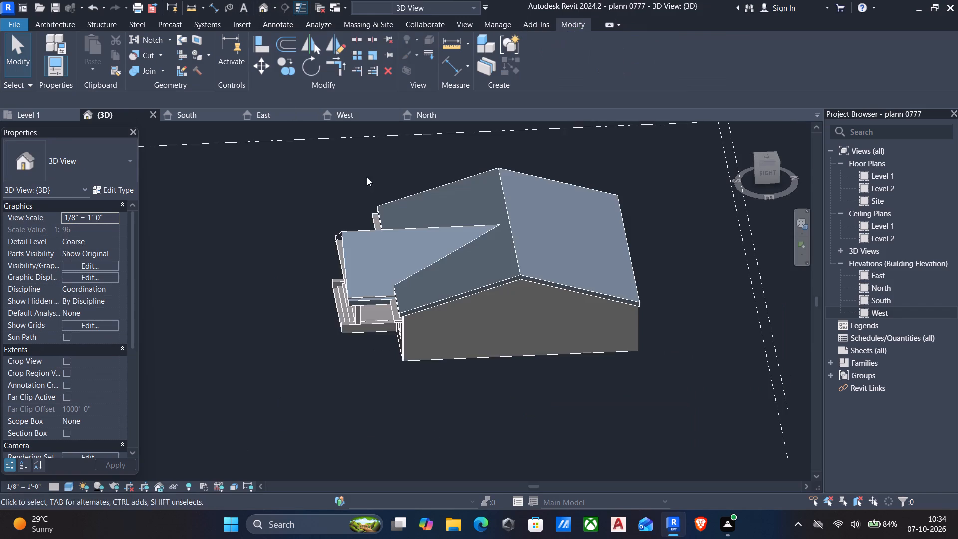
pyautogui.scroll(-2, 404, 201)
pyautogui.keyDown('shift'); pyautogui.scroll(-2, 473, 275); pyautogui.keyUp('shift')
pyautogui.keyDown('shift'); pyautogui.moveTo(478, 276); pyautogui.dragTo(655, 169, button='middle'); pyautogui.keyUp('shift')
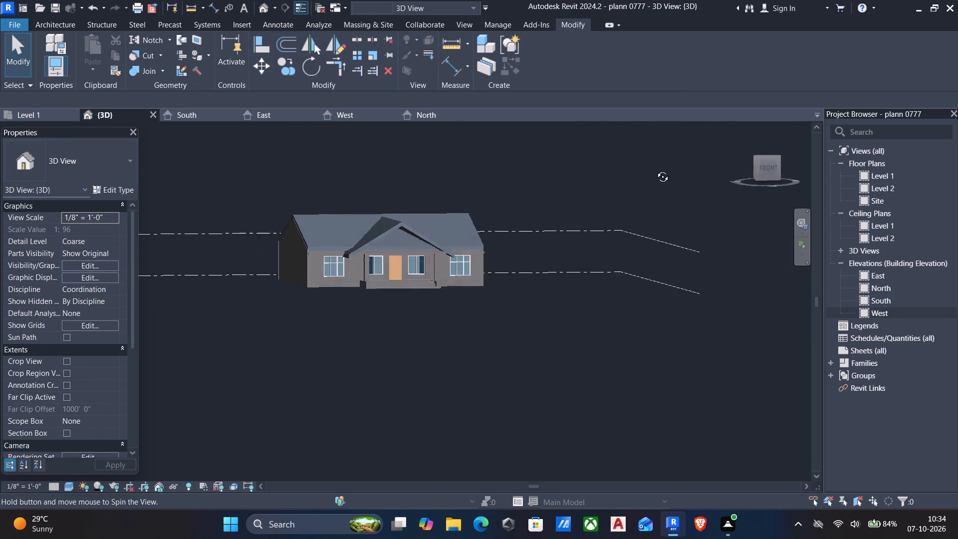
pyautogui.keyDown('shift'); pyautogui.moveTo(655, 169); pyautogui.dragTo(610, 165, button='middle'); pyautogui.keyUp('shift')
pyautogui.scroll(4, 456, 284)
pyautogui.scroll(4, 379, 231)
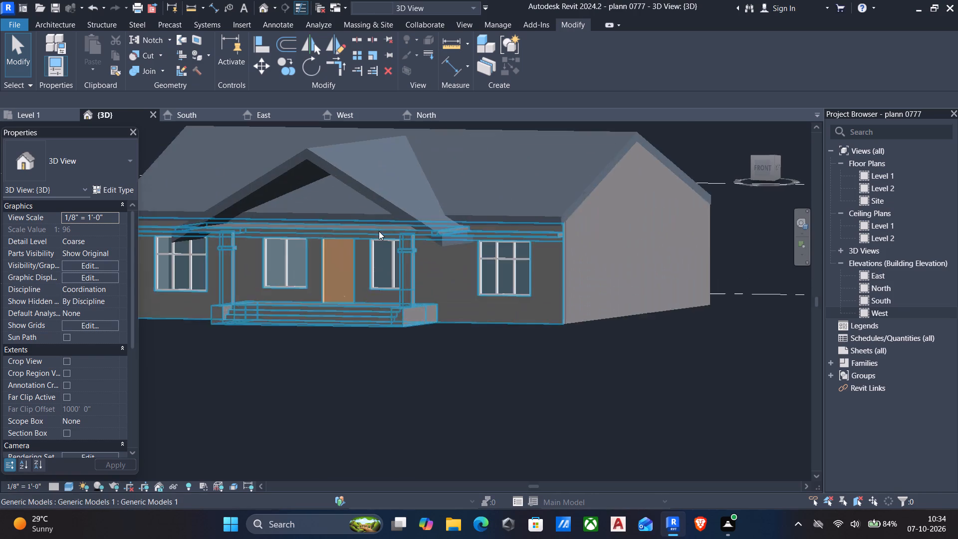
pyautogui.scroll(-1, 373, 246)
pyautogui.keyDown('shift'); pyautogui.moveTo(374, 246); pyautogui.dragTo(427, 236, button='middle'); pyautogui.keyUp('shift')
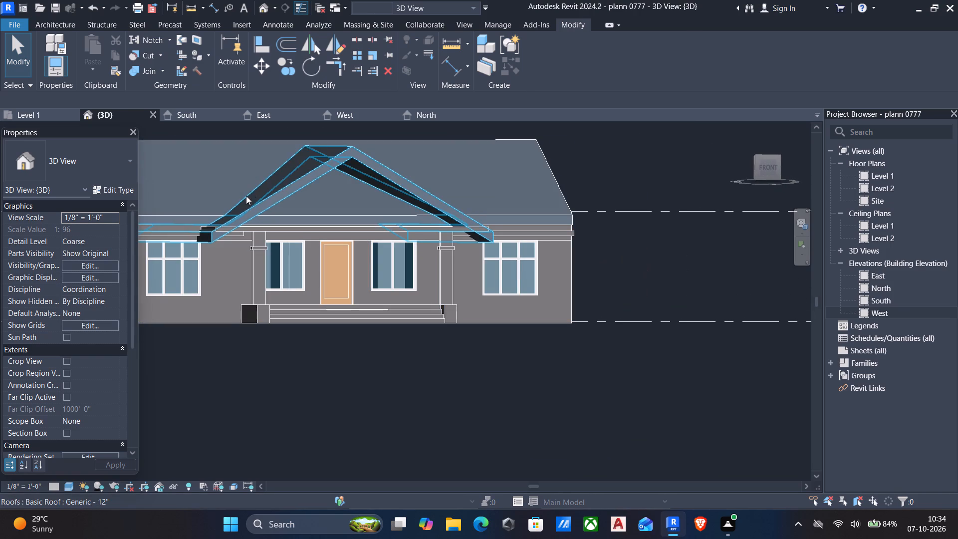
# Open the gabled porch roof's profile for editing and switch to the South elevation.
pyautogui.click(330, 171)
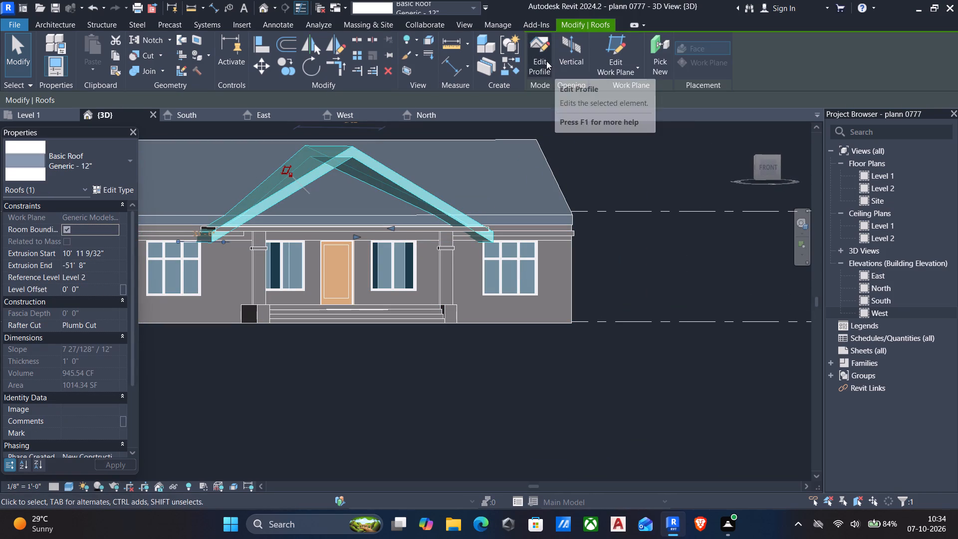
pyautogui.click(540, 61)
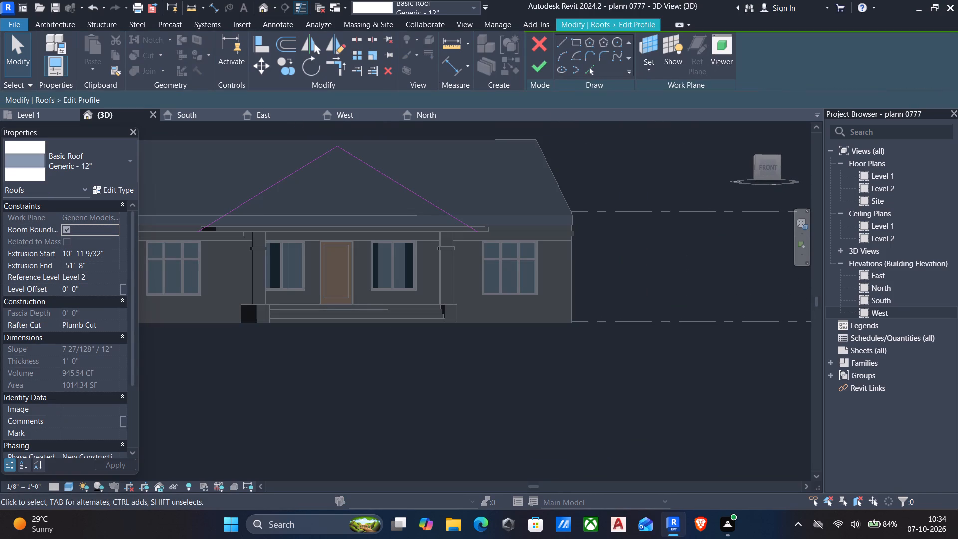
pyautogui.doubleClick(901, 298)
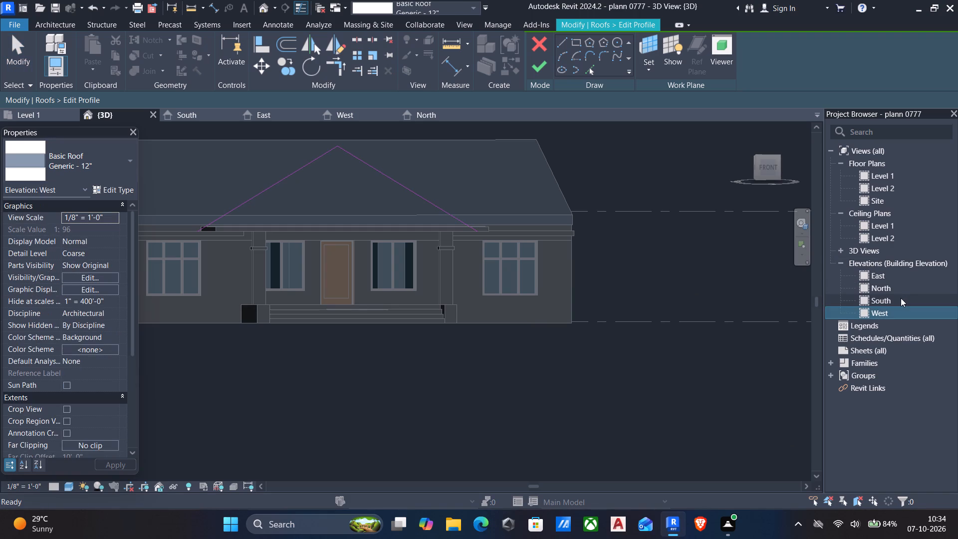
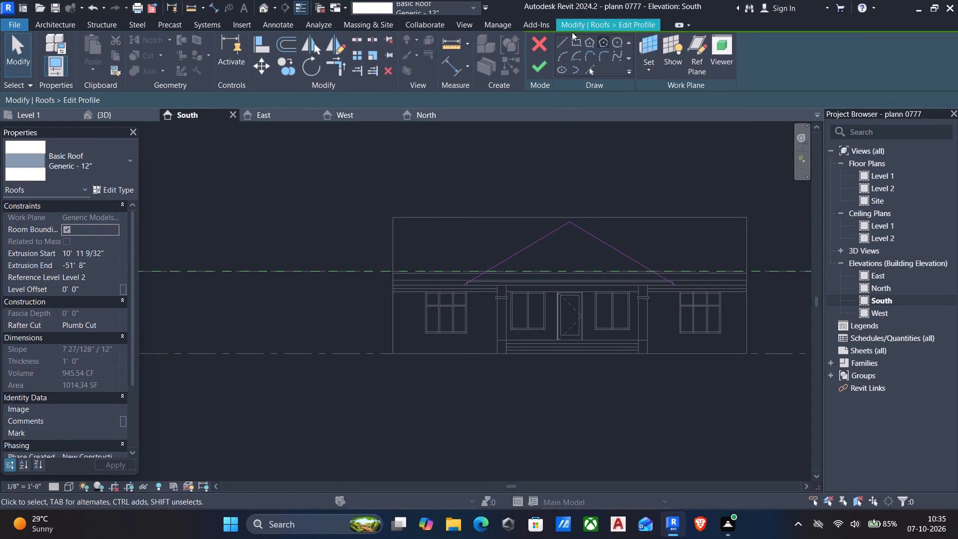
# Sketch a vertical centre line from the midpoint of the door panel's top edge up past the gabled porch roof's apex.
pyautogui.click(563, 43)
pyautogui.scroll(6, 578, 321)
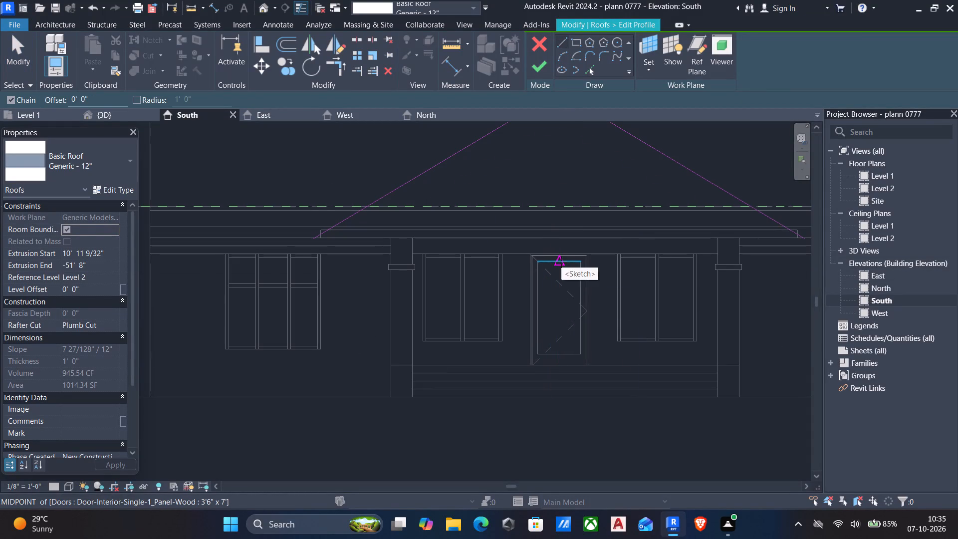
pyautogui.click(565, 260)
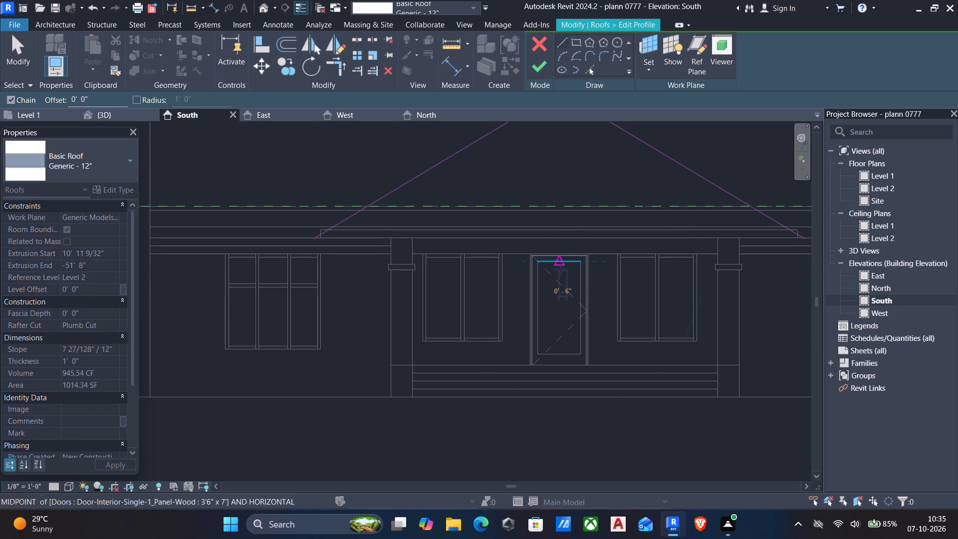
pyautogui.press('Escape')
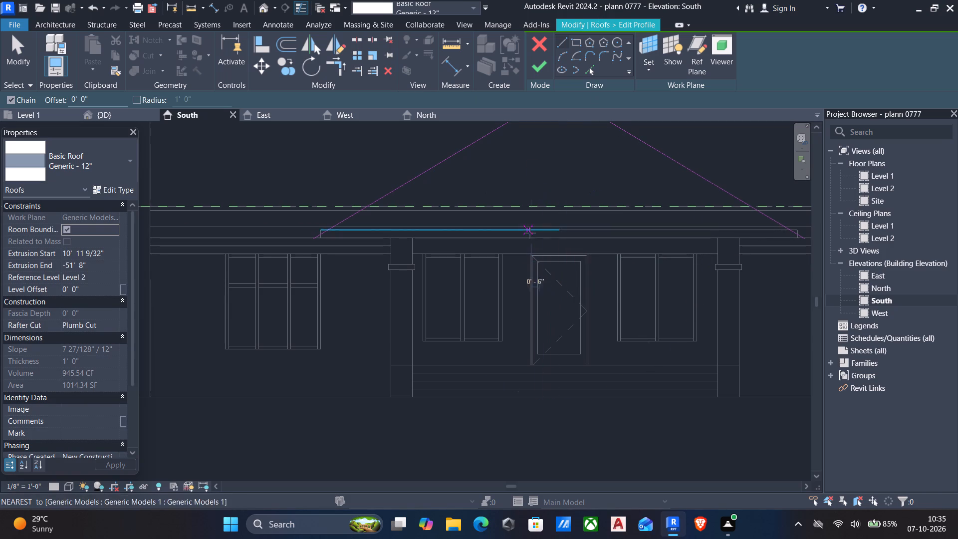
pyautogui.click(559, 262)
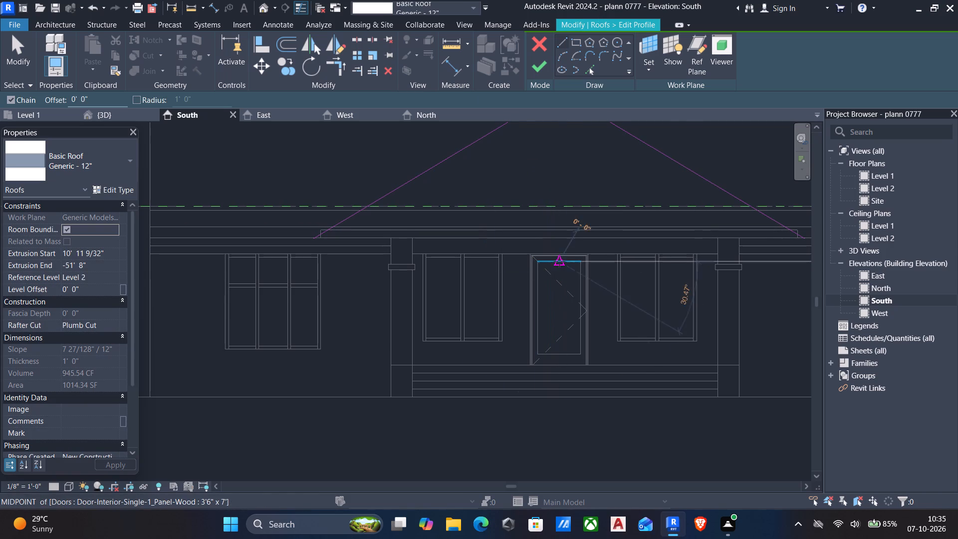
pyautogui.scroll(1, 555, 188)
pyautogui.scroll(-4, 537, 183)
pyautogui.moveTo(545, 169); pyautogui.dragTo(534, 240, button='middle')
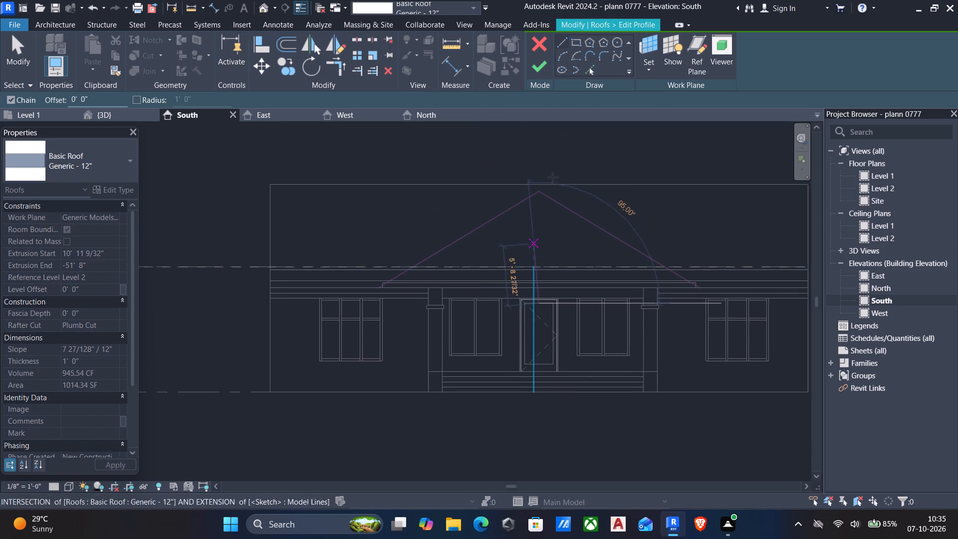
pyautogui.scroll(1, 540, 158)
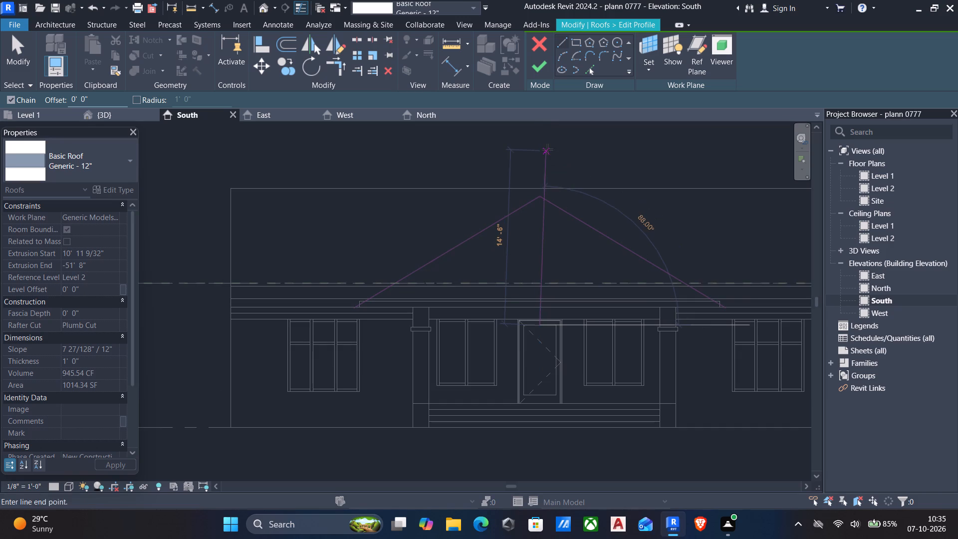
pyautogui.click(539, 159)
pyautogui.press('Escape')
pyautogui.press('Escape')
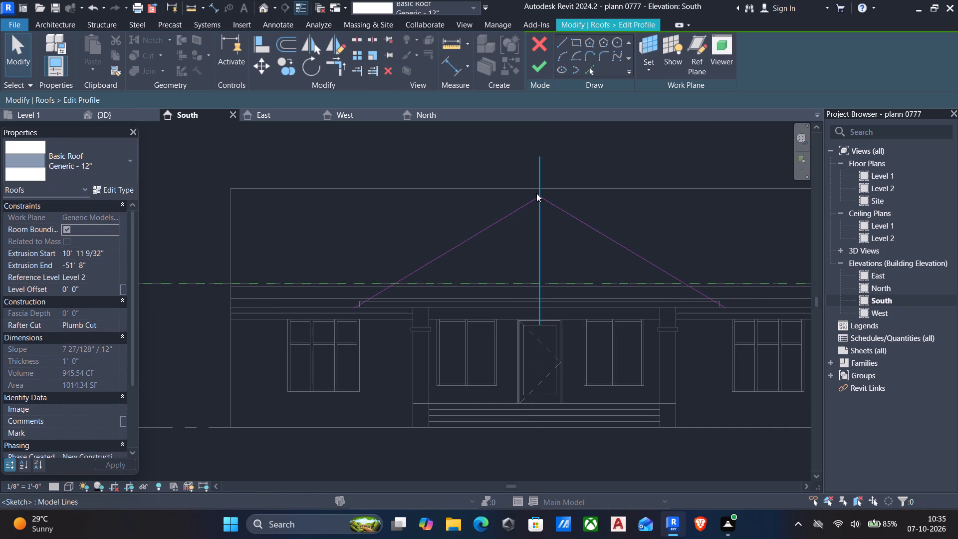
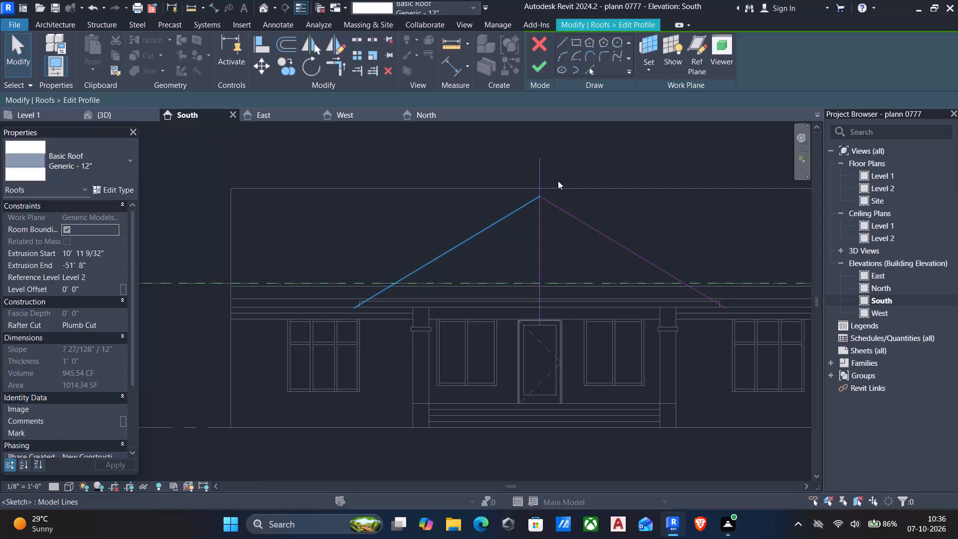
# Shorten the porch roof profile's left slope line along its pitch, pulling its lower end up to about 16'-1" length.
pyautogui.click(506, 214)
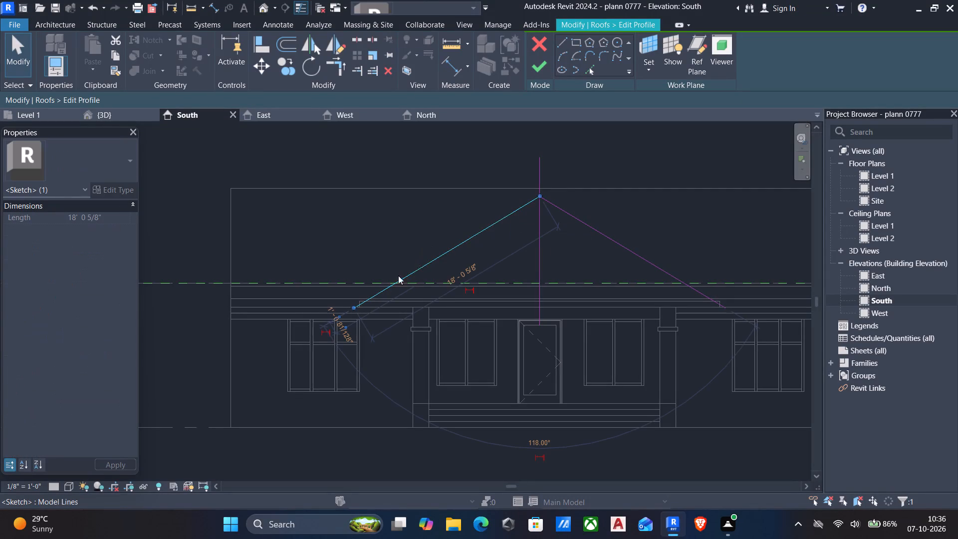
pyautogui.scroll(5, 355, 319)
pyautogui.moveTo(350, 296); pyautogui.dragTo(367, 297)
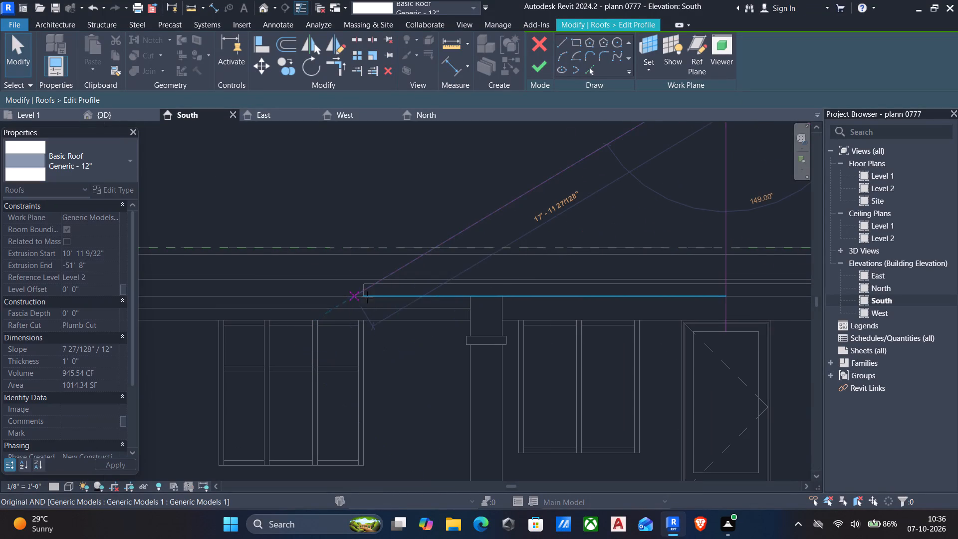
pyautogui.moveTo(367, 297); pyautogui.dragTo(400, 280)
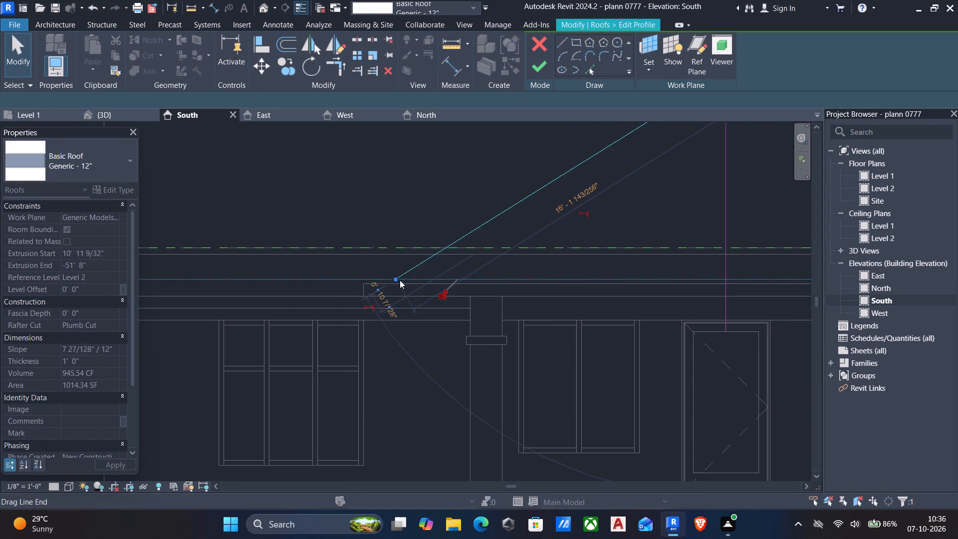
pyautogui.scroll(-5, 394, 294)
pyautogui.moveTo(383, 316); pyautogui.dragTo(343, 324, button='middle')
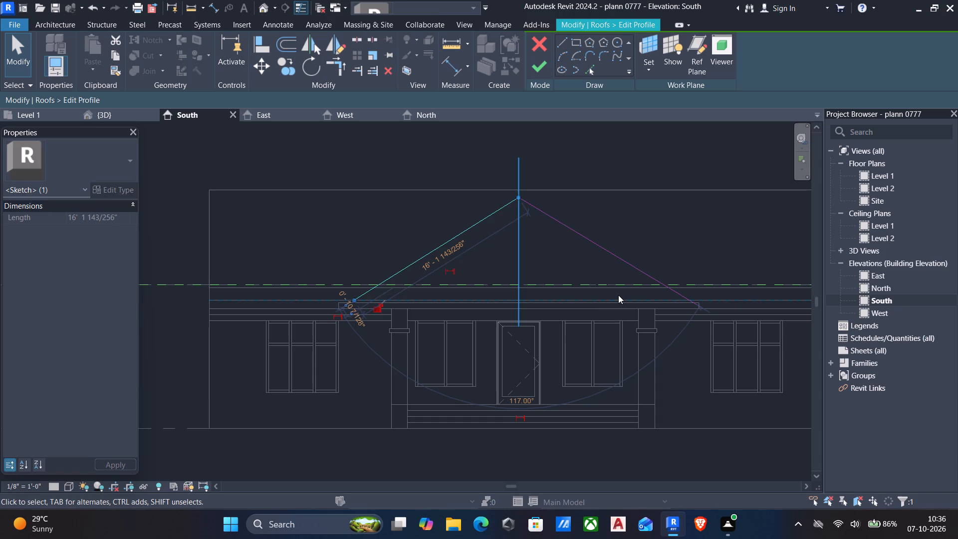
pyautogui.press('Escape')
# Shorten the profile's right slope line along its pitch, pulling its lower end up above the porch's flat top edge.
pyautogui.click(673, 292)
pyautogui.scroll(4, 702, 308)
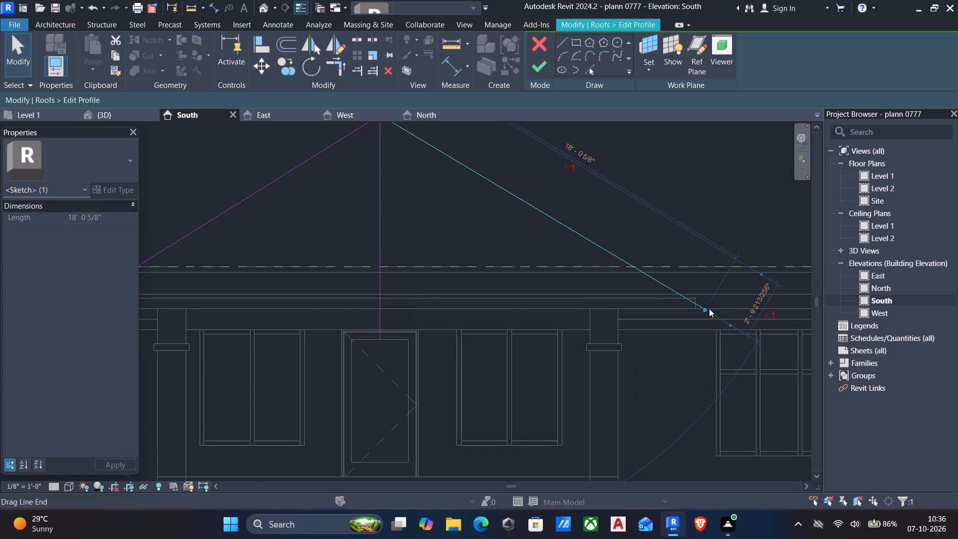
pyautogui.moveTo(704, 310); pyautogui.dragTo(672, 297)
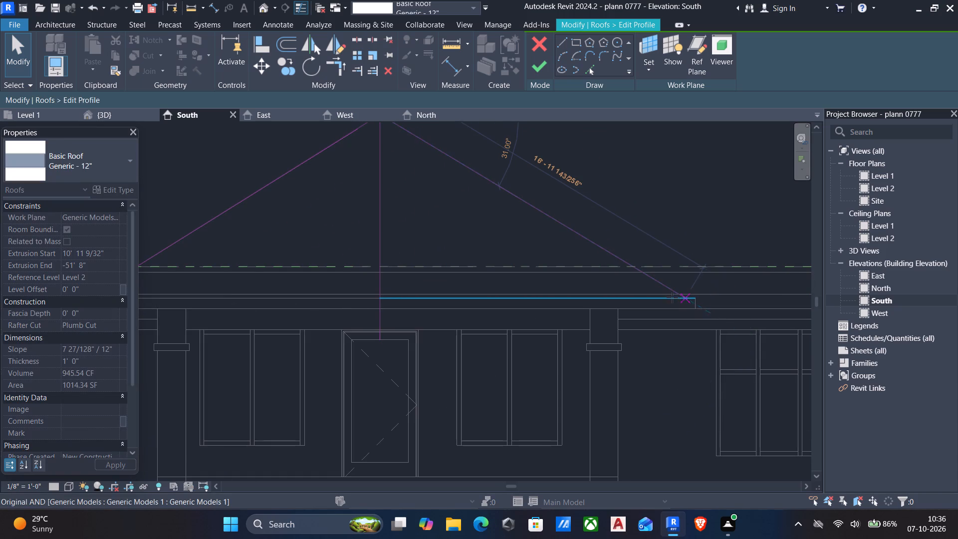
pyautogui.moveTo(672, 297); pyautogui.dragTo(665, 293)
pyautogui.press('Escape')
# Shorten the left slope line further along its pitch to about 15'-6", raising its lower end above the porch's flat edge.
pyautogui.scroll(-3, 554, 292)
pyautogui.moveTo(554, 292); pyautogui.dragTo(588, 289, button='middle')
pyautogui.scroll(3, 415, 283)
pyautogui.click(267, 282)
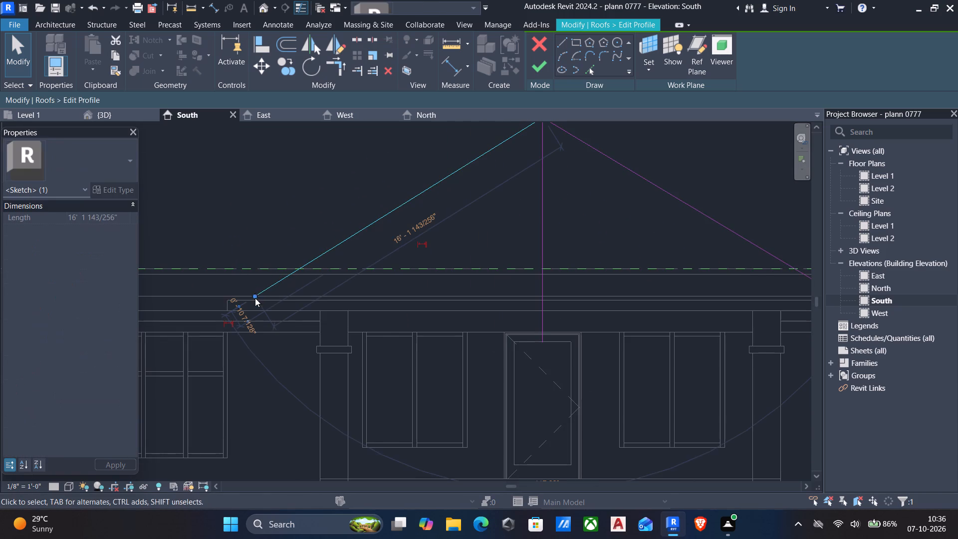
pyautogui.moveTo(255, 298); pyautogui.dragTo(261, 291)
pyautogui.press('Escape')
pyautogui.click(256, 294)
pyautogui.scroll(3, 256, 294)
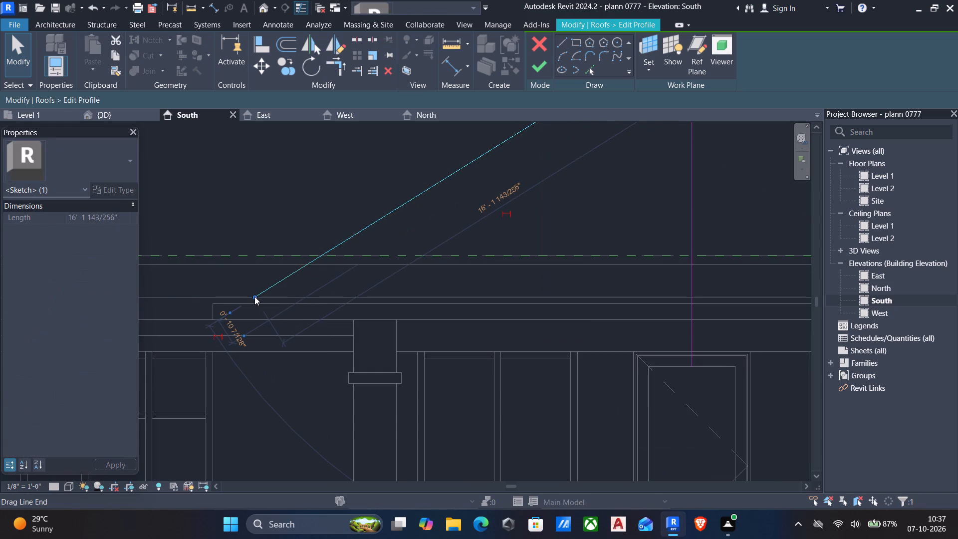
pyautogui.moveTo(254, 296); pyautogui.dragTo(274, 287)
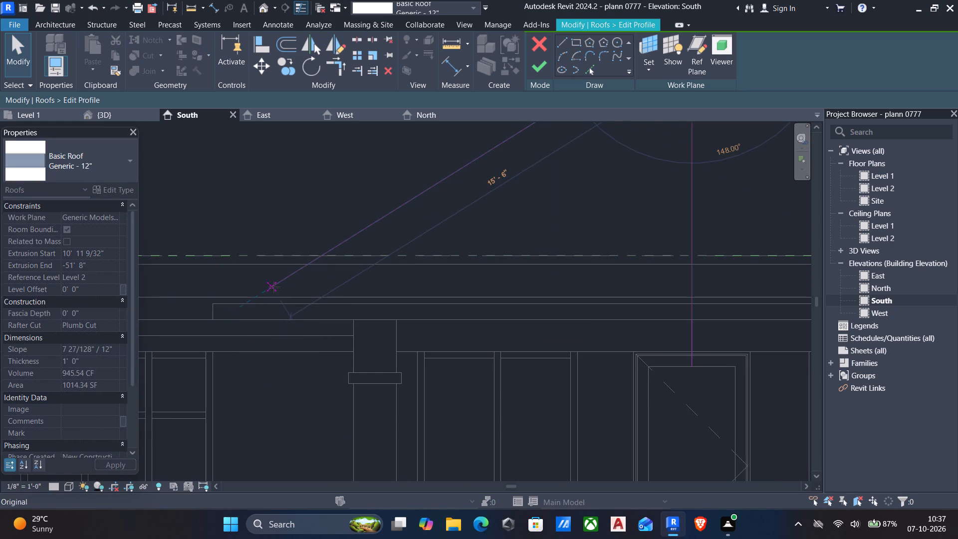
pyautogui.moveTo(274, 287); pyautogui.dragTo(270, 289)
pyautogui.press('Escape')
# Delete the vertical centre line running from the door through the porch roof's apex.
pyautogui.scroll(-5, 291, 294)
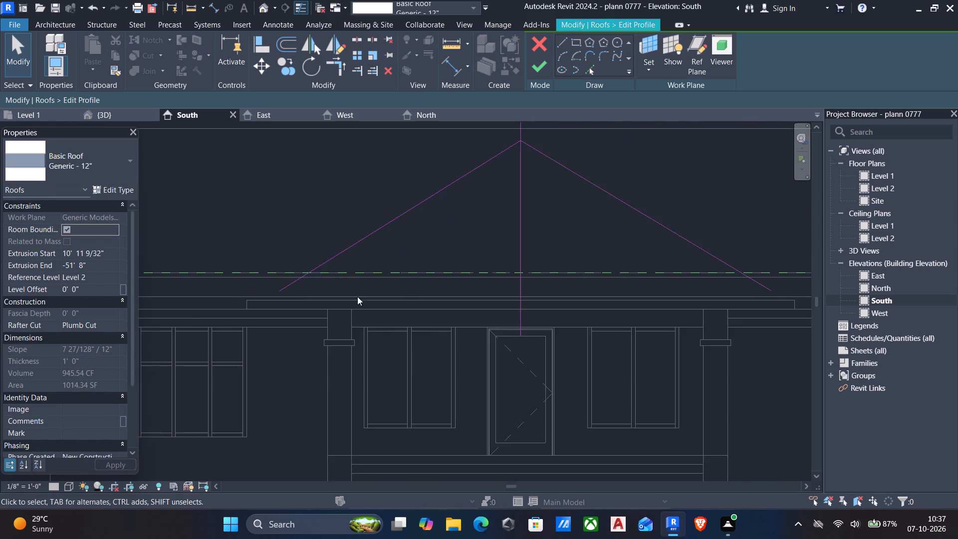
pyautogui.moveTo(519, 252); pyautogui.dragTo(425, 240)
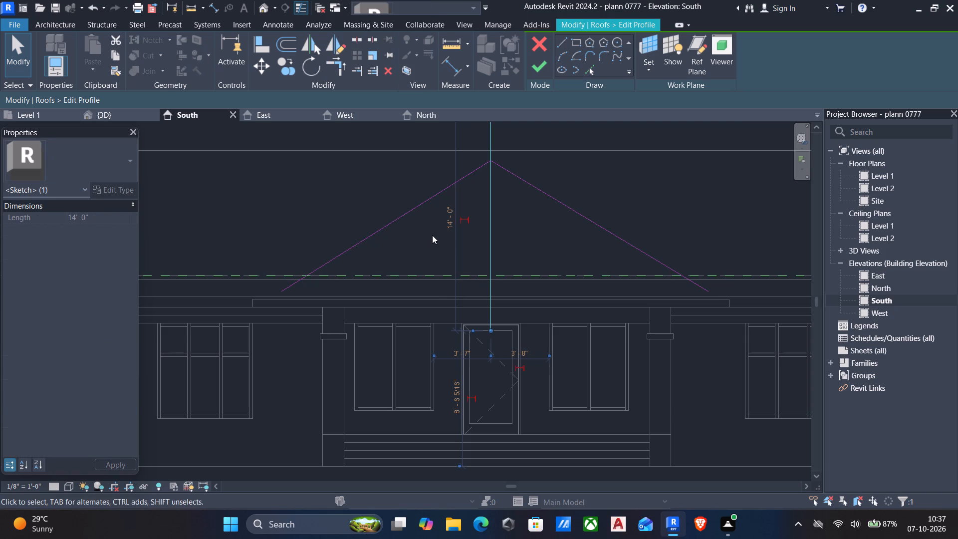
pyautogui.press('Delete')
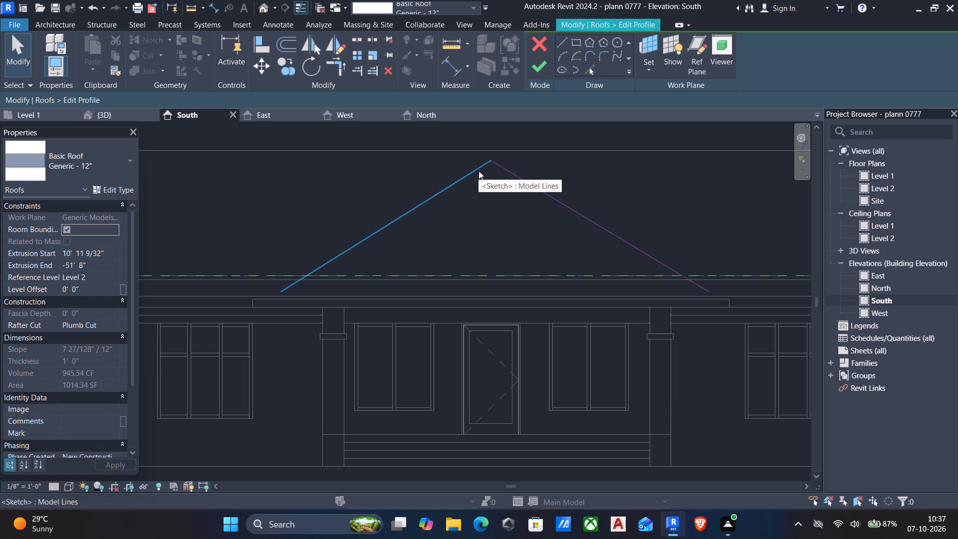
# Sketch a vertical line about 8'-9" long from the gable apex down to the porch's flat top edge.
pyautogui.click(559, 41)
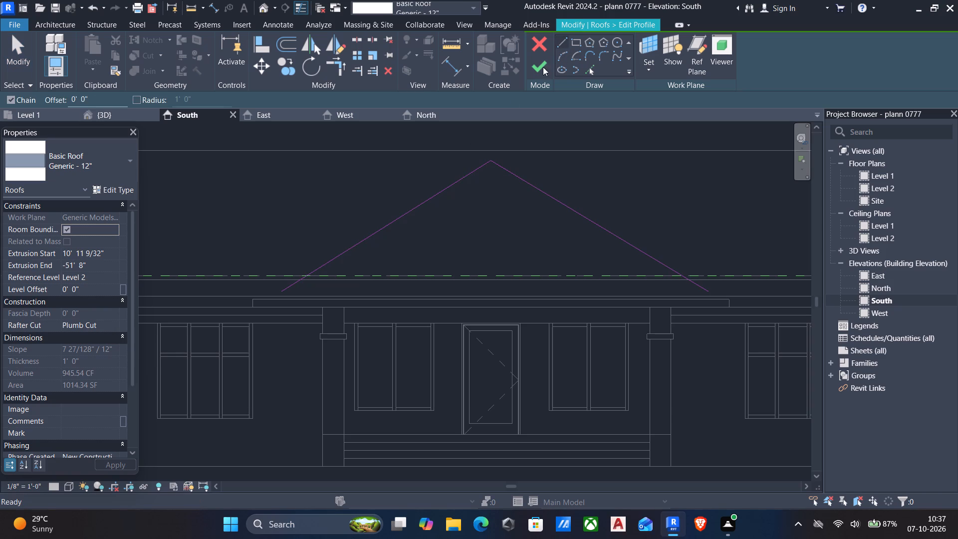
pyautogui.click(494, 160)
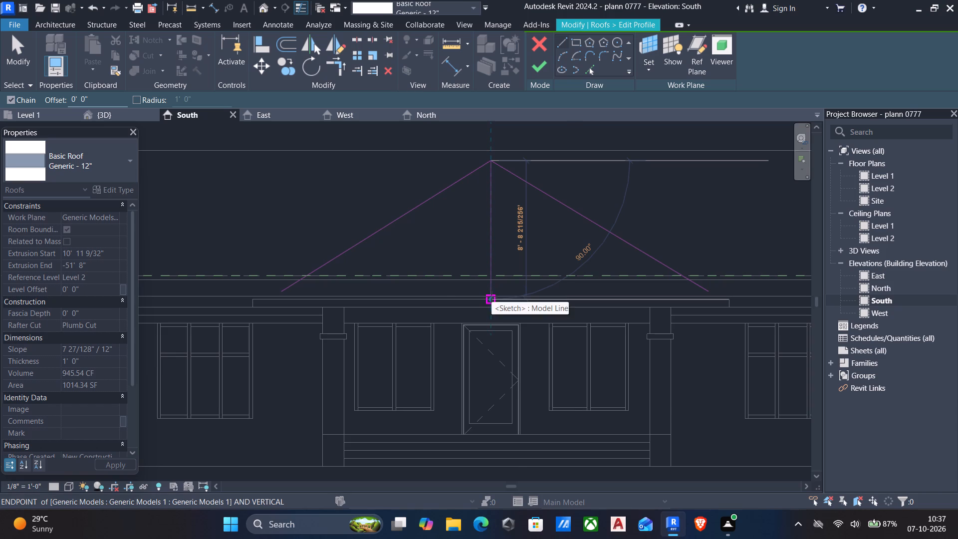
pyautogui.click(491, 296)
pyautogui.press('Escape')
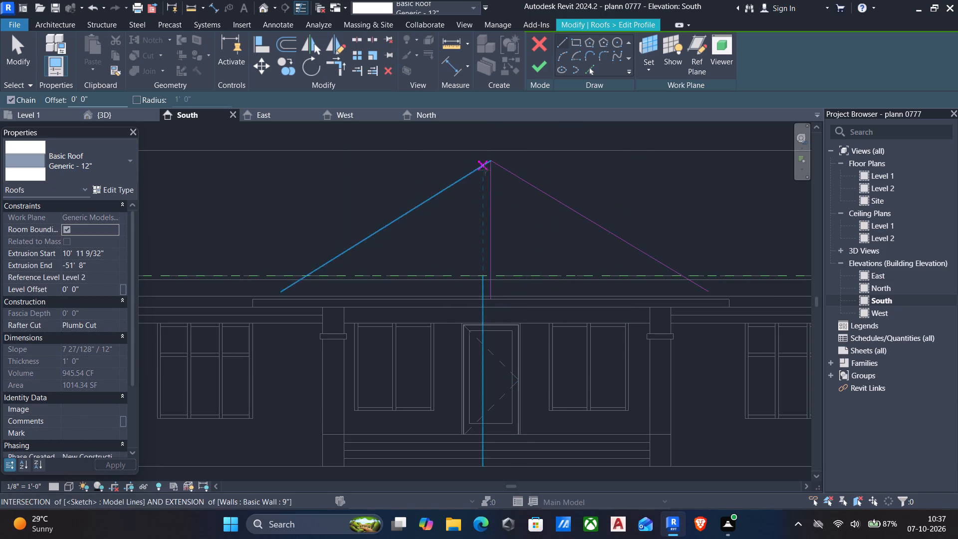
pyautogui.scroll(2, 490, 171)
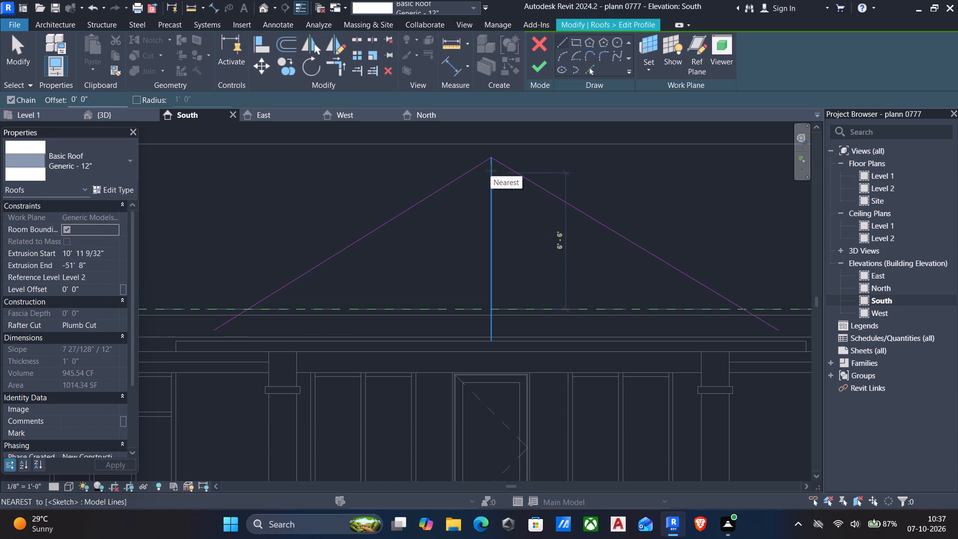
pyautogui.press('Escape')
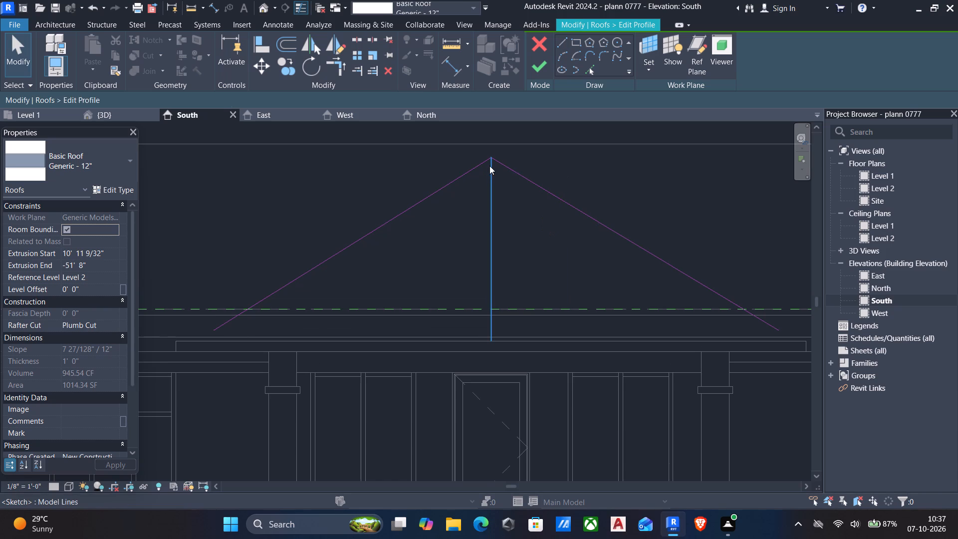
# Sketch a sloped line about 15'-4" long from the vertical line just below the apex to the left slope's lower end.
pyautogui.click(562, 40)
pyautogui.scroll(4, 483, 161)
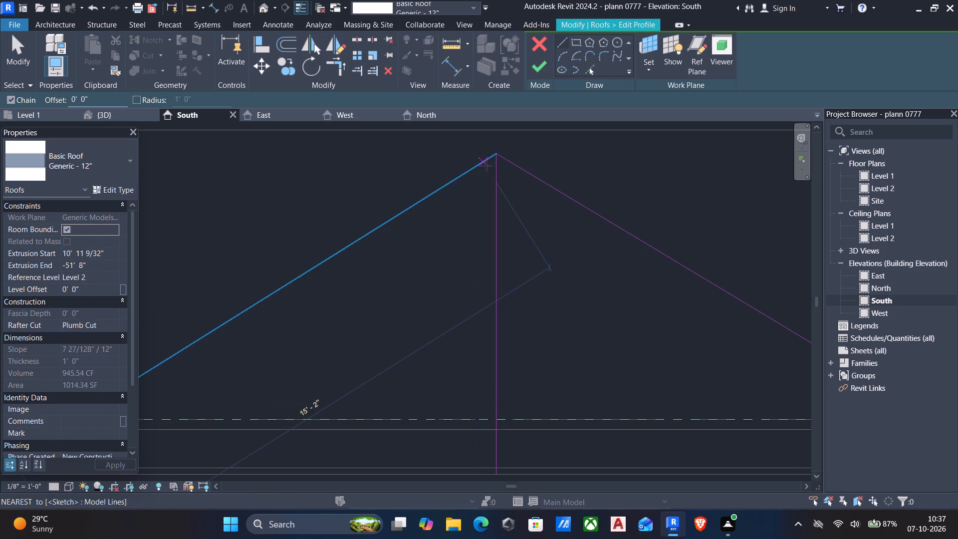
pyautogui.click(496, 168)
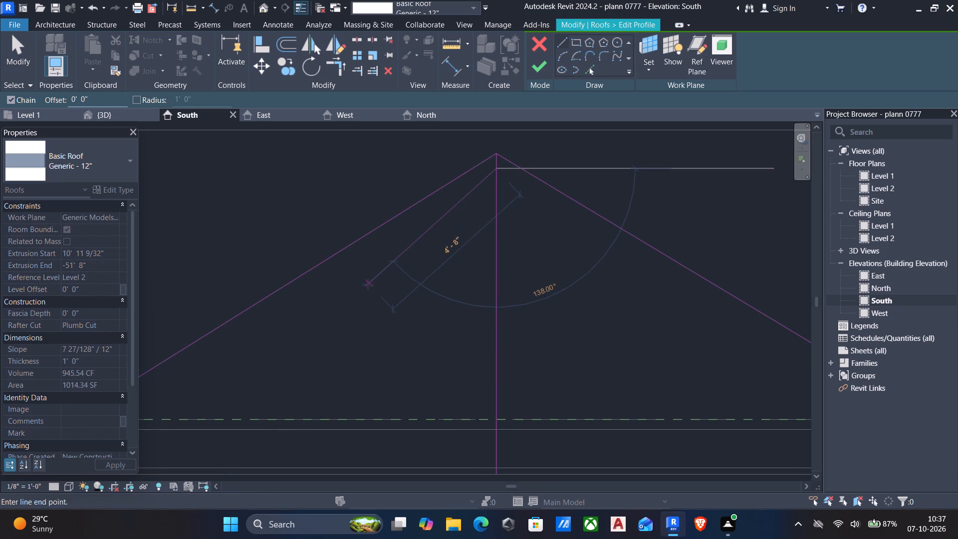
pyautogui.scroll(-2, 393, 272)
pyautogui.moveTo(384, 282); pyautogui.dragTo(501, 233, button='middle')
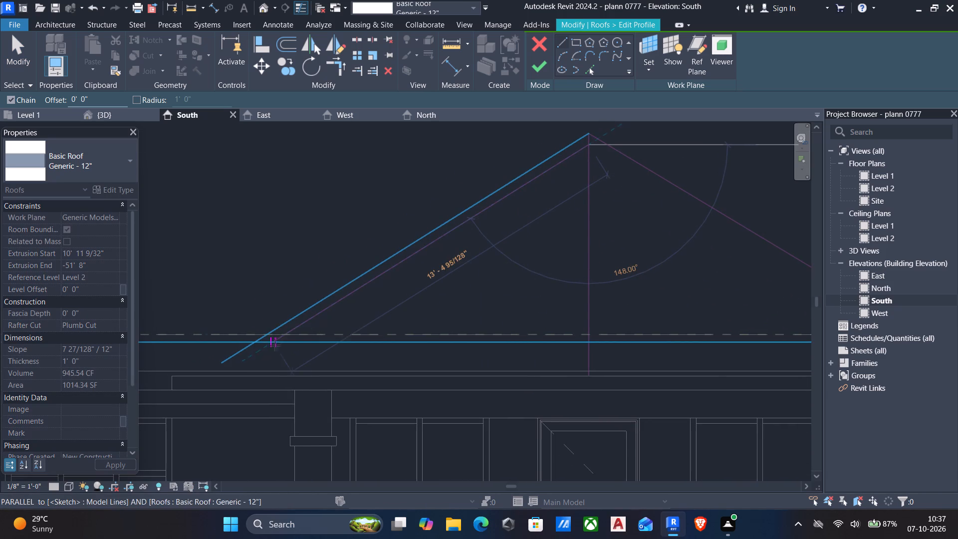
pyautogui.click(216, 362)
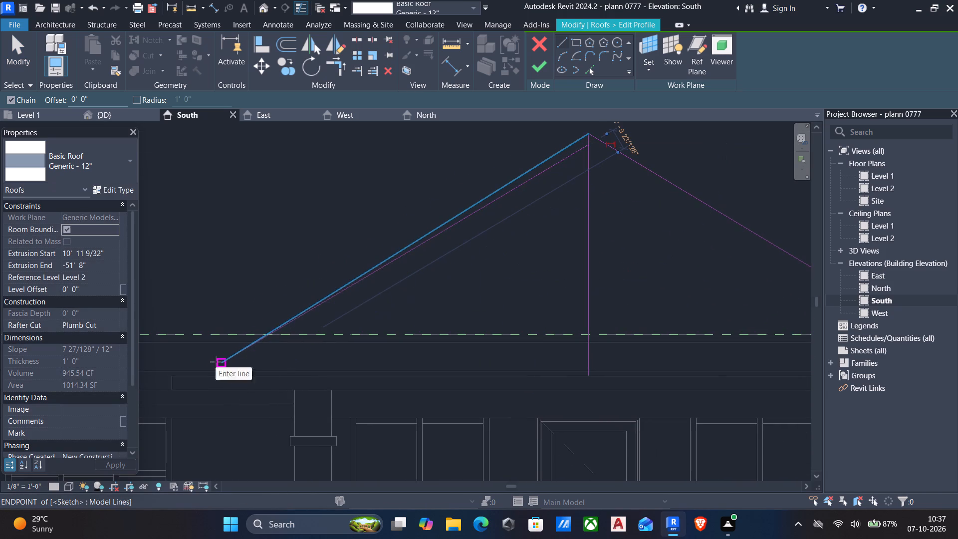
pyautogui.press('Escape')
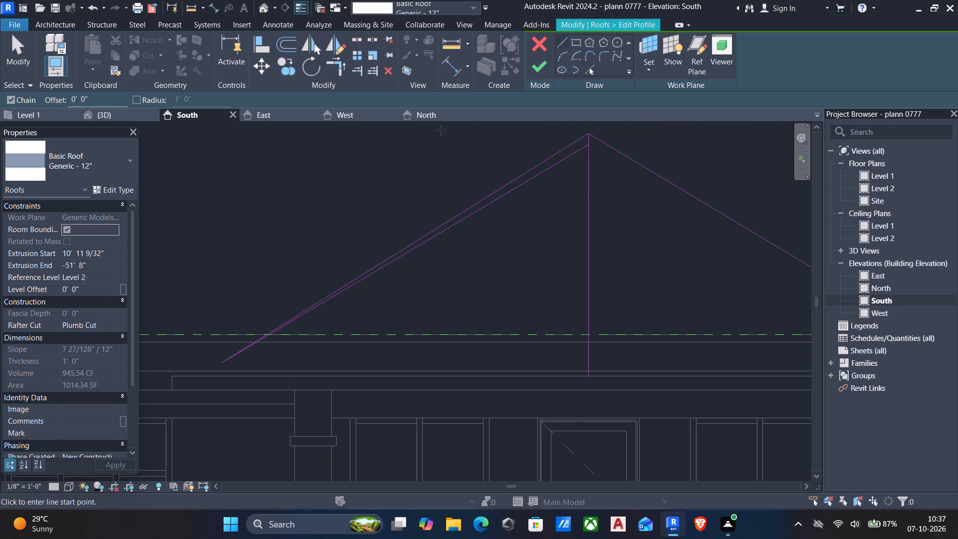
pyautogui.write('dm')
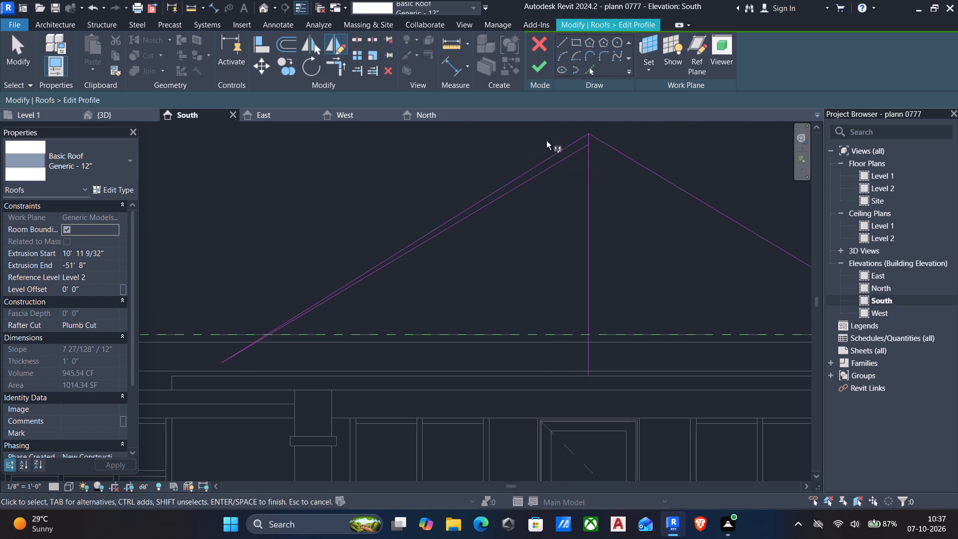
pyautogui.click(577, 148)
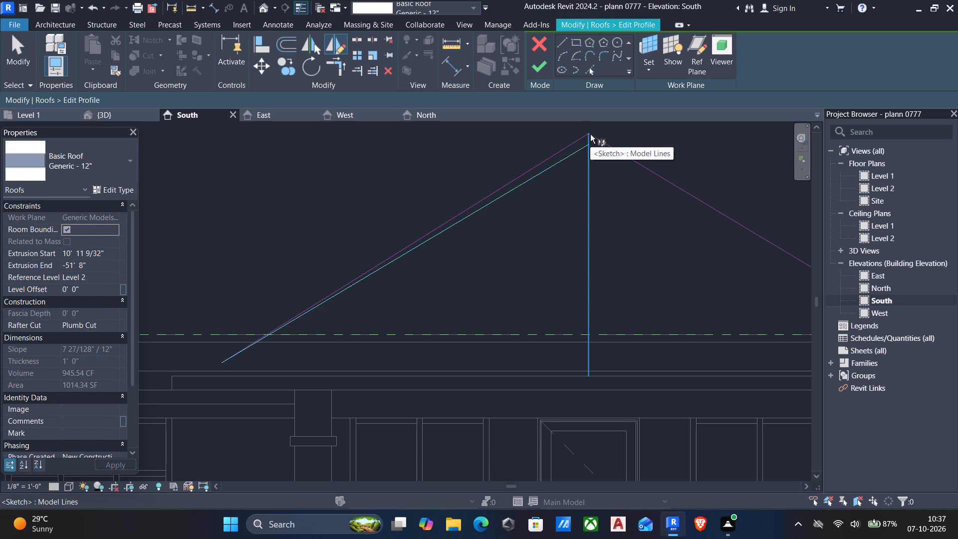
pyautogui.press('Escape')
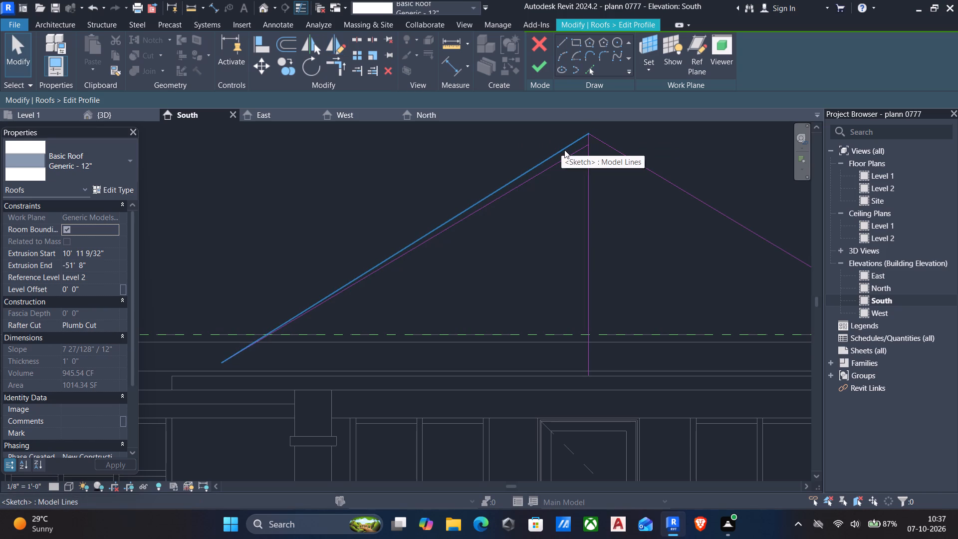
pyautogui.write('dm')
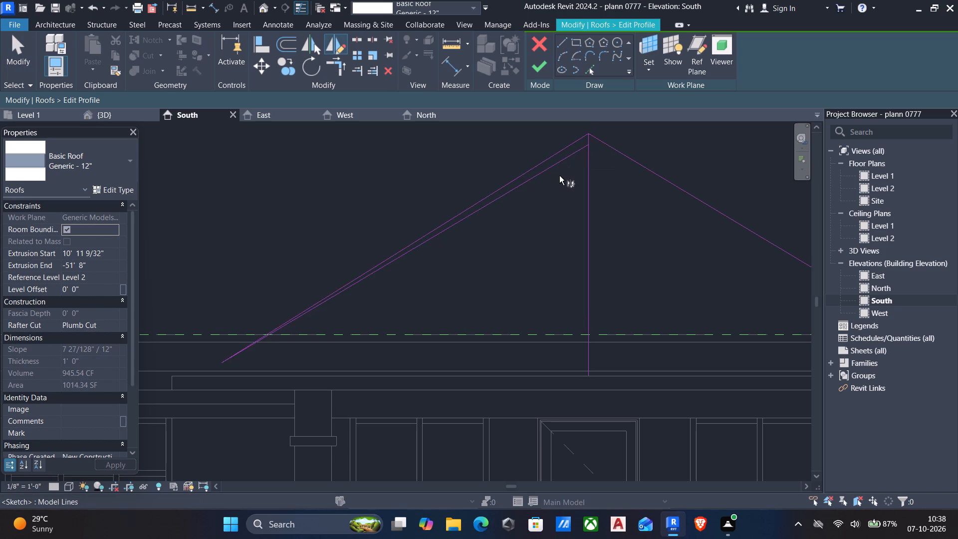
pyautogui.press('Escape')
# Mirror the new lower left slope line to the right side, drawing the mirror axis down the vertical centre line.
pyautogui.click(558, 167)
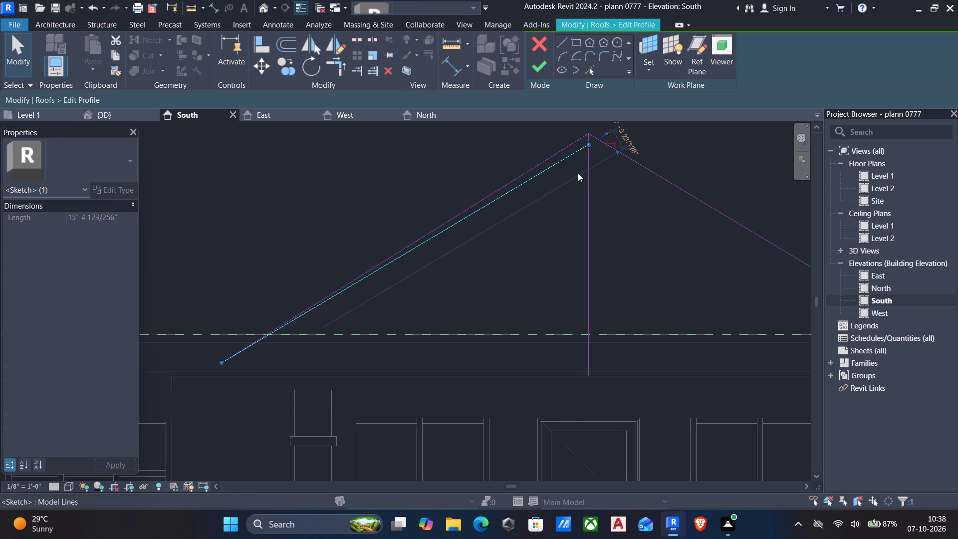
pyautogui.write('dm')
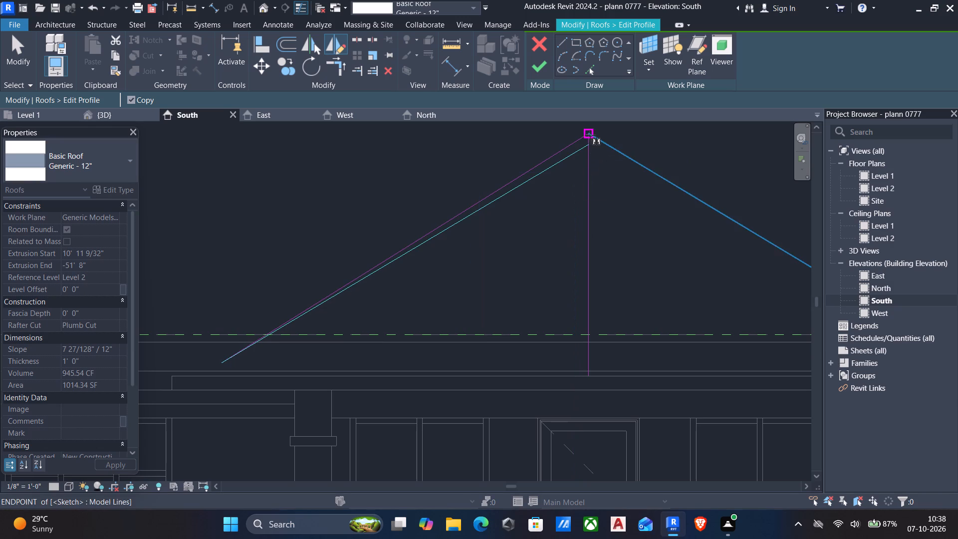
pyautogui.click(590, 135)
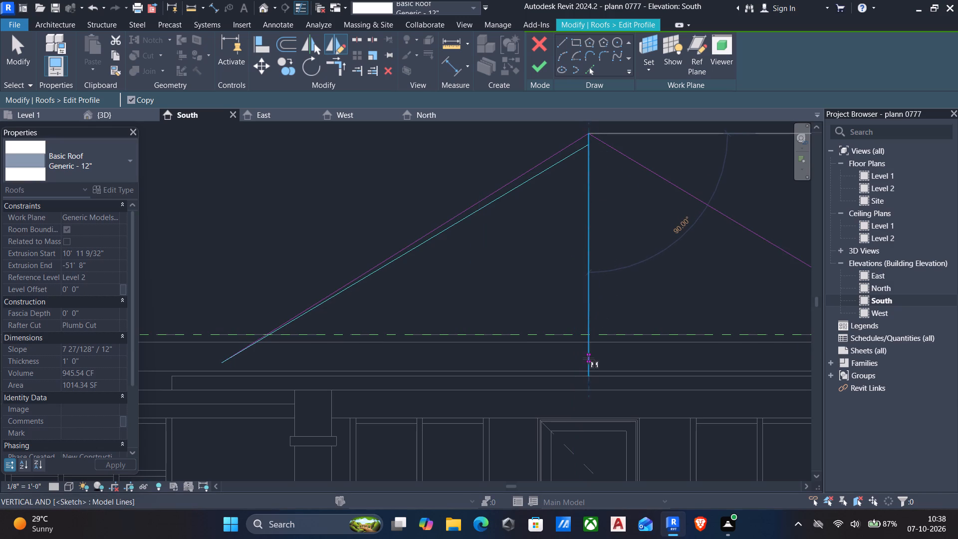
pyautogui.click(587, 371)
pyautogui.press('Escape')
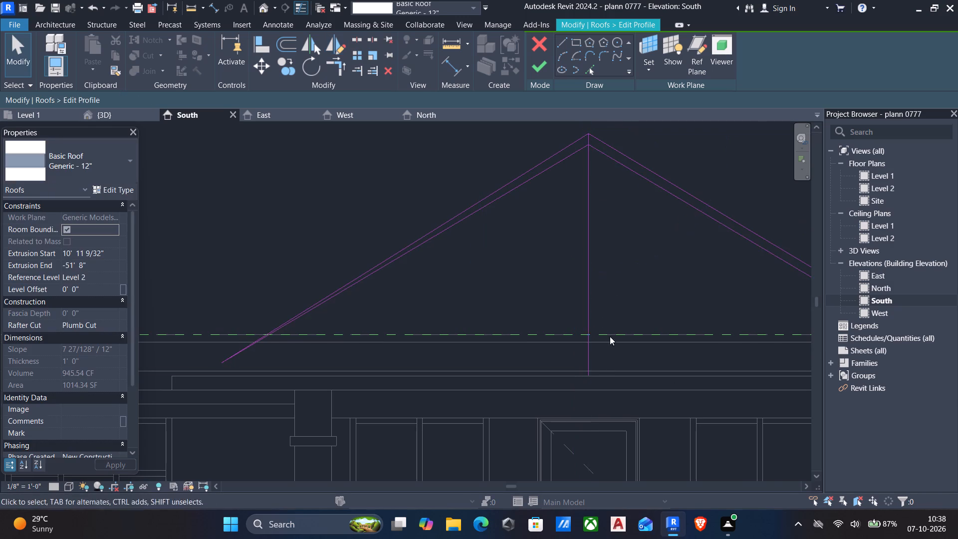
pyautogui.scroll(-4, 602, 320)
pyautogui.press('Escape')
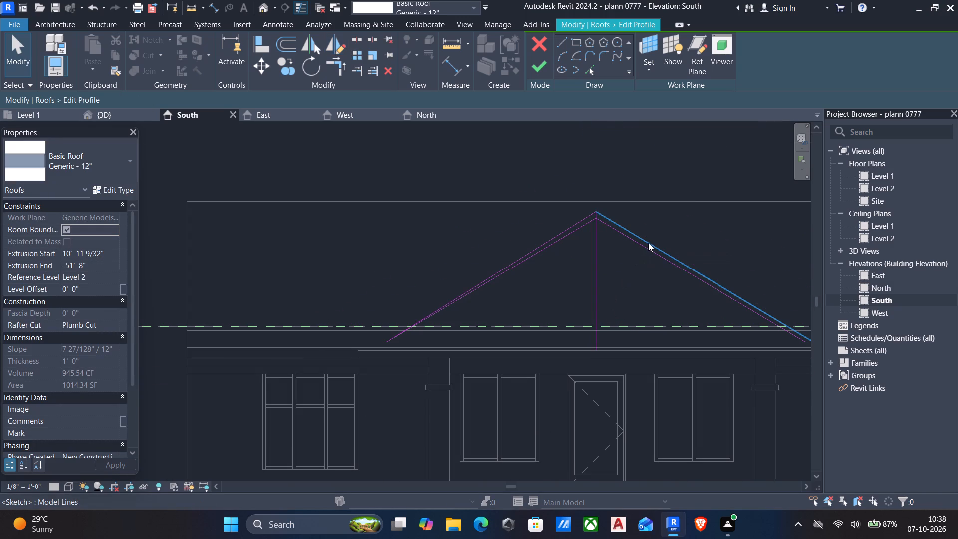
# Delete the original upper slope lines on both sides and the vertical centre line, keeping only the lower gable pair.
pyautogui.click(649, 242)
pyautogui.press('Delete')
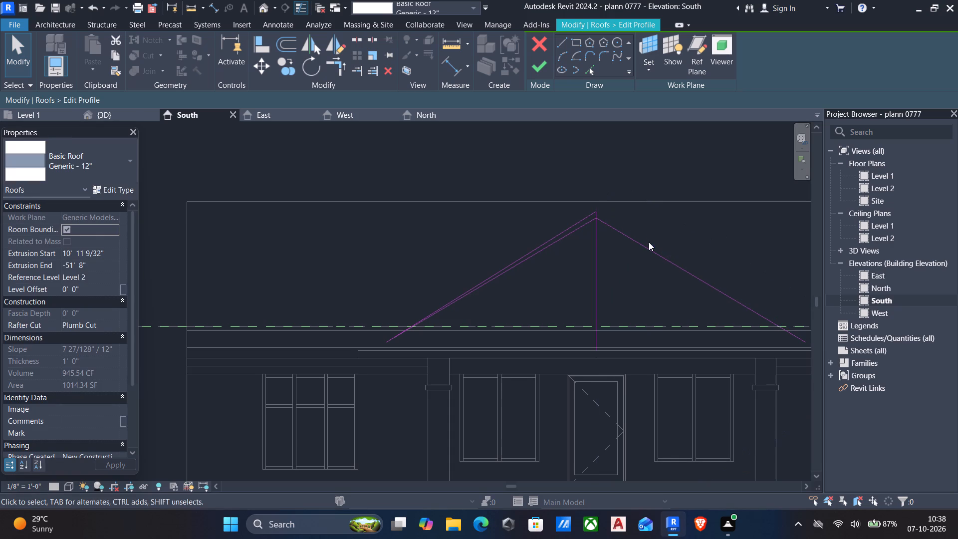
pyautogui.click(560, 234)
pyautogui.press('Delete')
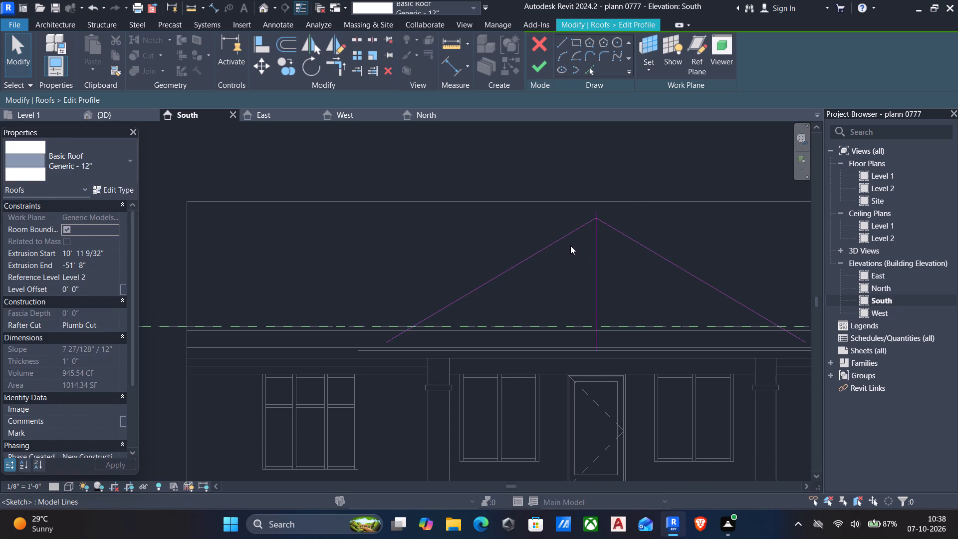
pyautogui.click(593, 263)
pyautogui.press('Delete')
# Finish the gabled porch roof's profile edit and unjoin the roof from the main roof.
pyautogui.scroll(-3, 612, 290)
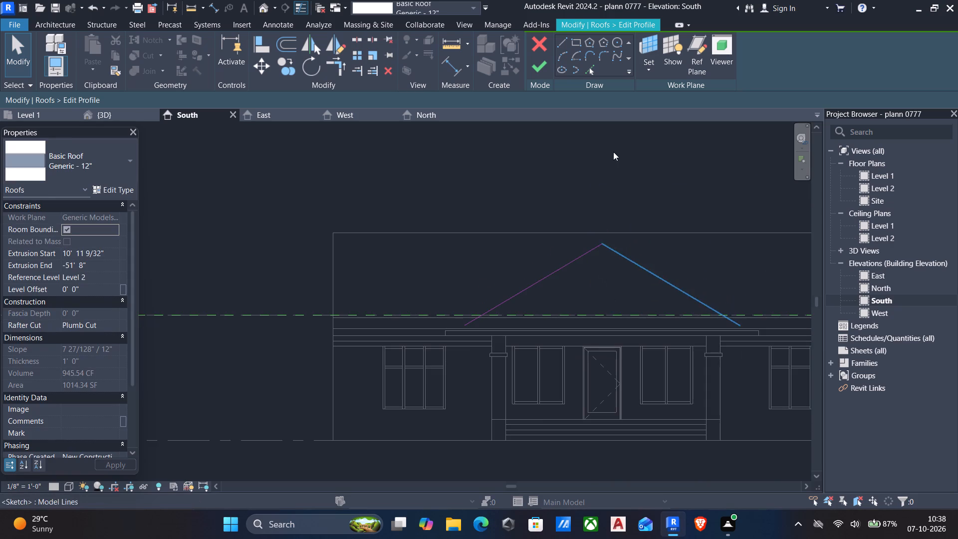
pyautogui.click(538, 69)
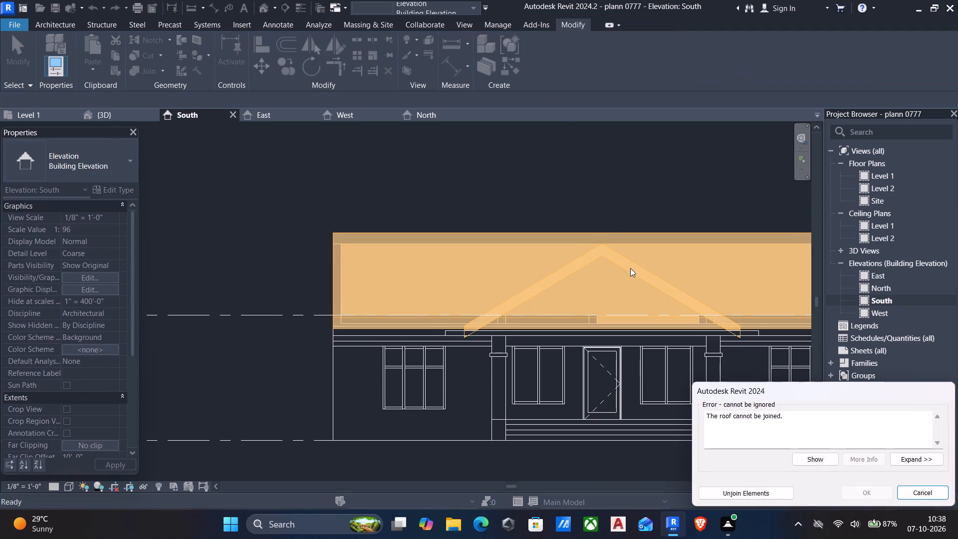
pyautogui.click(751, 490)
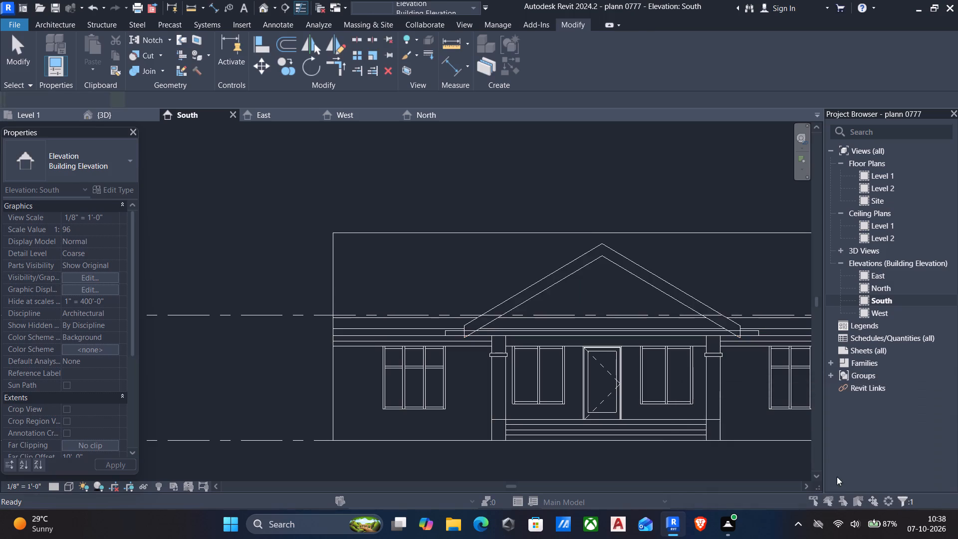
# In the 3D view, reopen the porch roof's profile and shorten the left slope line from its lower end.
pyautogui.click(260, 7)
pyautogui.scroll(-3, 455, 171)
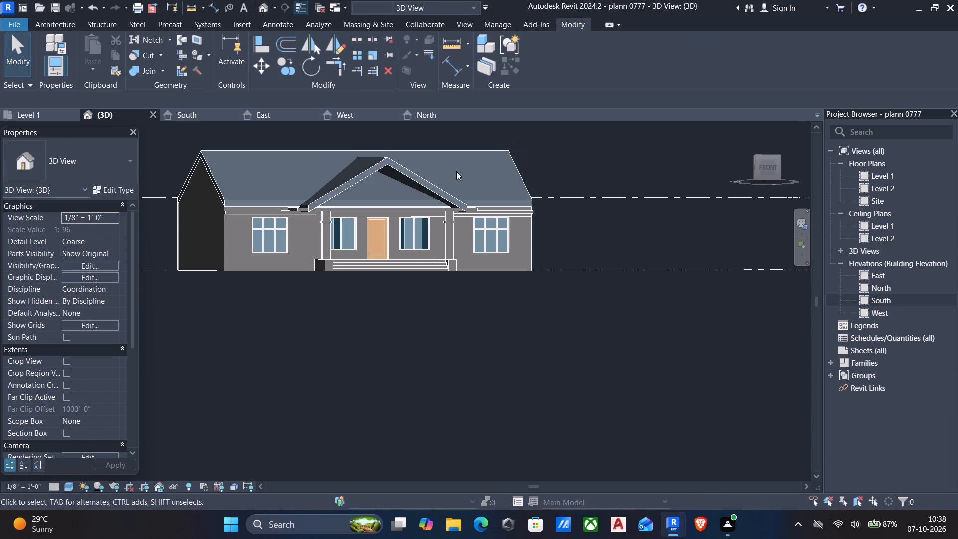
pyautogui.keyDown('shift'); pyautogui.moveTo(456, 171); pyautogui.dragTo(436, 172, button='middle'); pyautogui.keyUp('shift')
pyautogui.keyDown('shift'); pyautogui.scroll(-1, 366, 190); pyautogui.keyUp('shift')
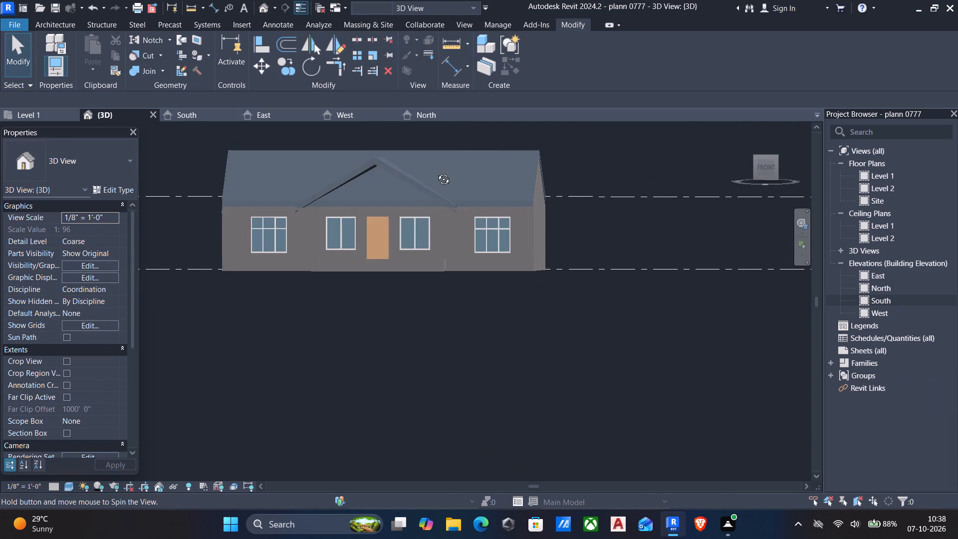
pyautogui.keyDown('shift'); pyautogui.moveTo(436, 172); pyautogui.dragTo(447, 166, button='middle'); pyautogui.keyUp('shift')
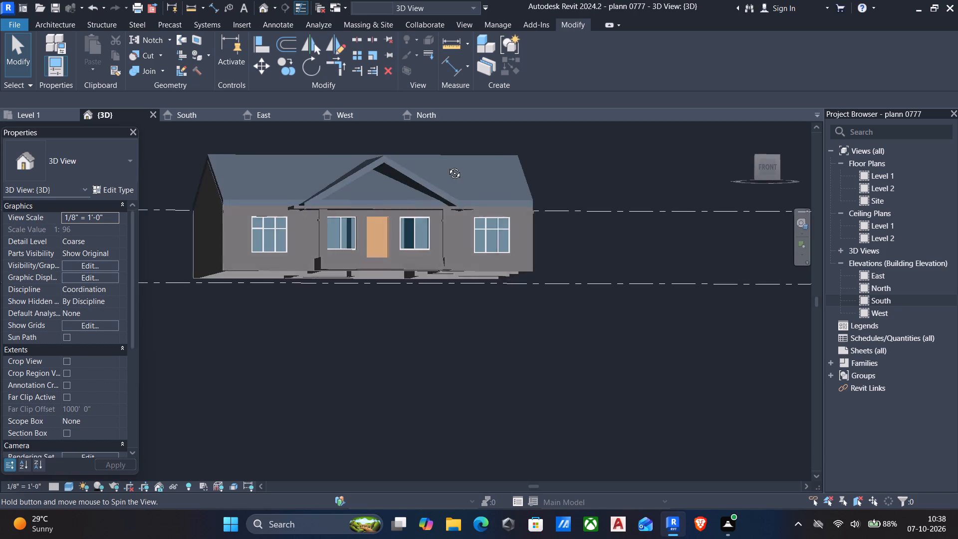
pyautogui.keyDown('shift'); pyautogui.moveTo(447, 166); pyautogui.dragTo(438, 167, button='middle'); pyautogui.keyUp('shift')
pyautogui.scroll(4, 438, 167)
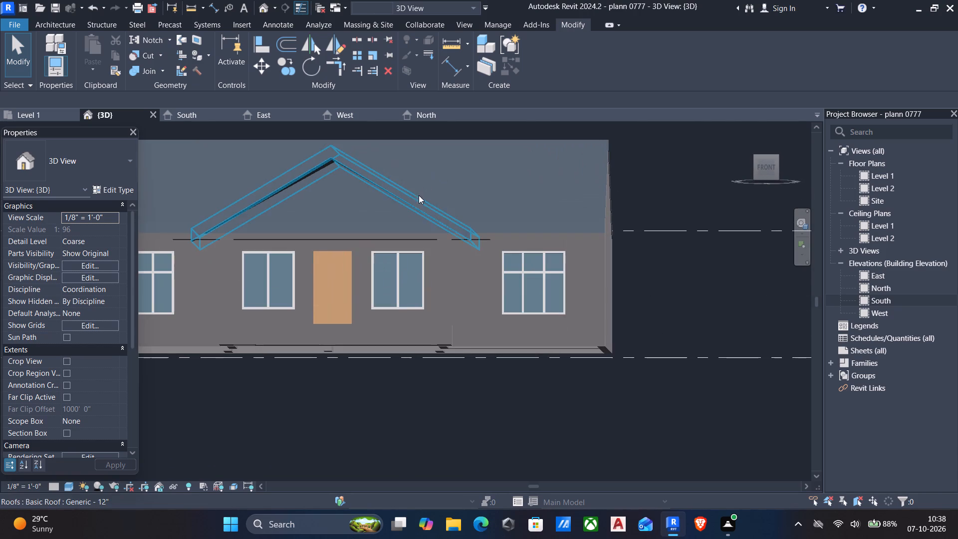
pyautogui.click(416, 200)
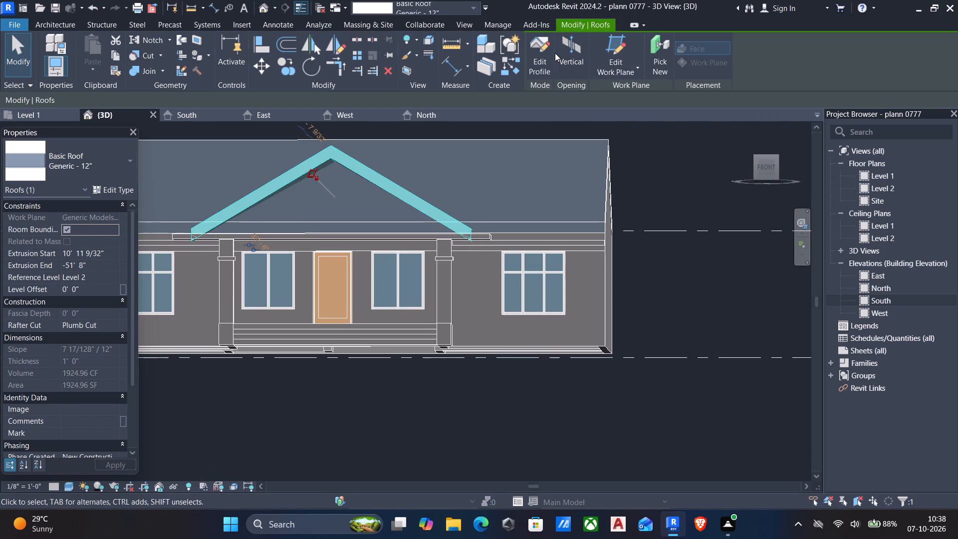
pyautogui.click(549, 52)
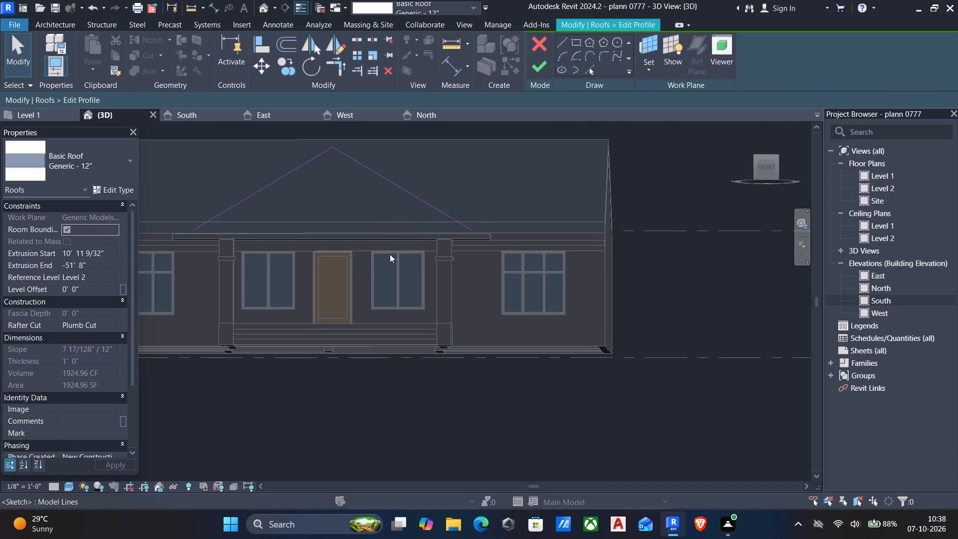
pyautogui.click(210, 216)
pyautogui.scroll(4, 184, 233)
pyautogui.moveTo(197, 226); pyautogui.dragTo(209, 219)
# Shorten the right slope line to 14'-9" from its lower end, matching the left side, and finish the profile edit.
pyautogui.click(674, 219)
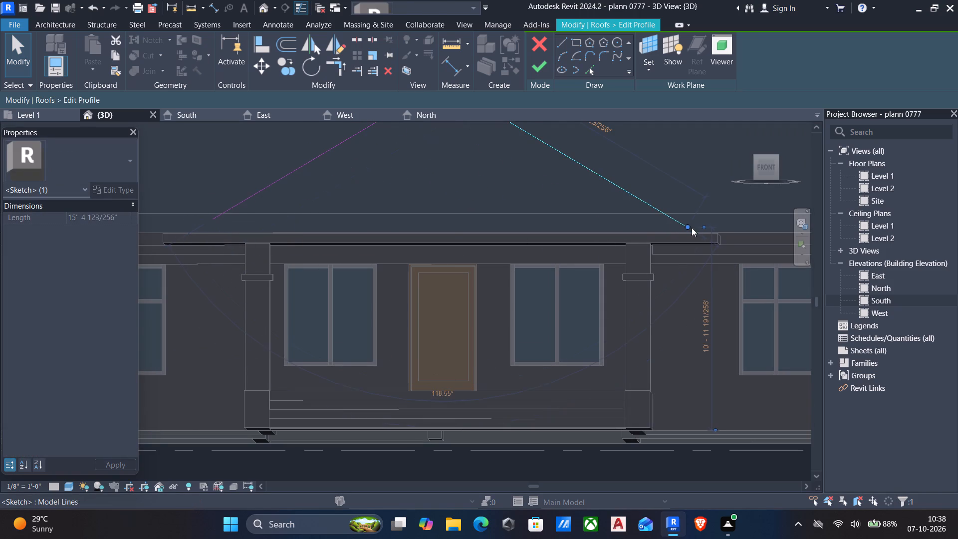
pyautogui.click(681, 227)
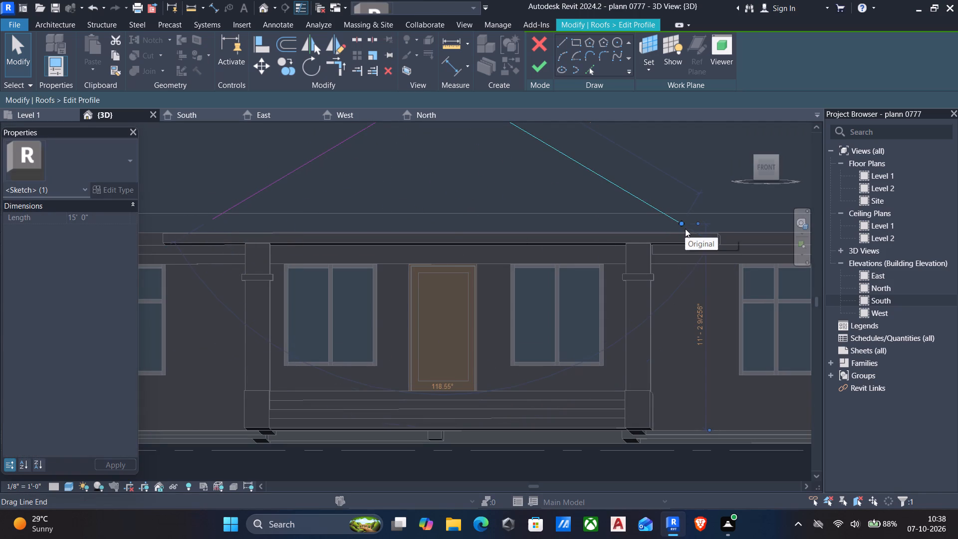
pyautogui.hotkey('ctrl', 'z')
pyautogui.click(685, 229)
pyautogui.scroll(2, 686, 227)
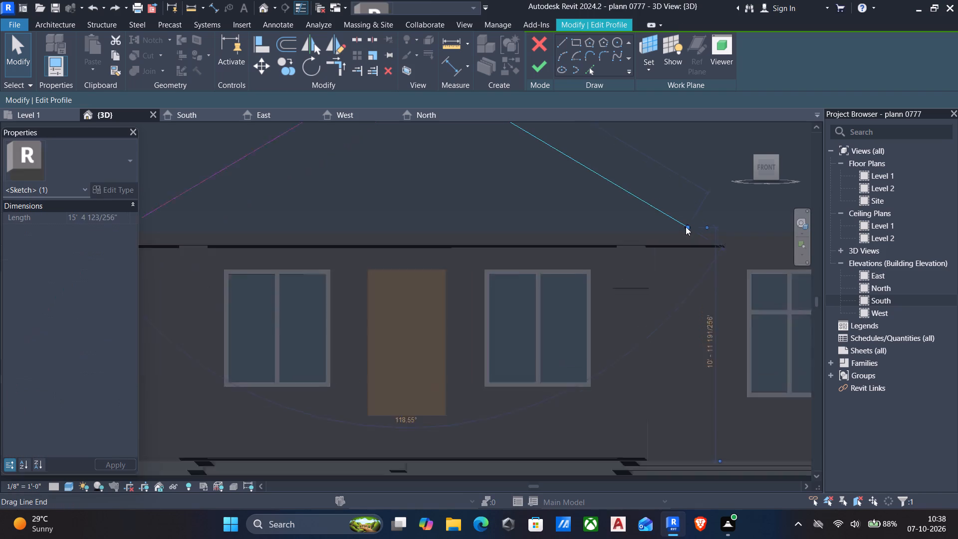
pyautogui.scroll(1, 686, 227)
pyautogui.moveTo(690, 229); pyautogui.dragTo(674, 219)
pyautogui.press('Escape')
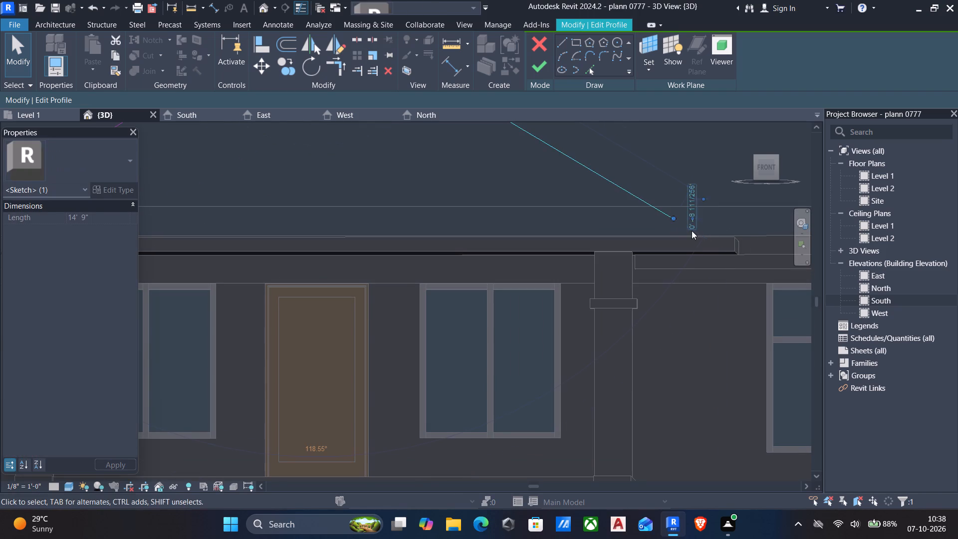
pyautogui.scroll(-5, 678, 253)
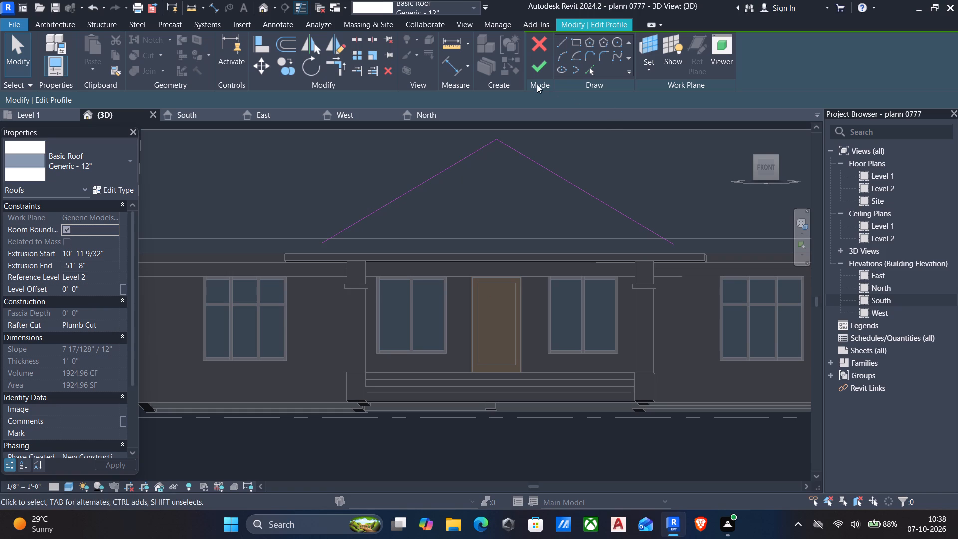
pyautogui.click(532, 63)
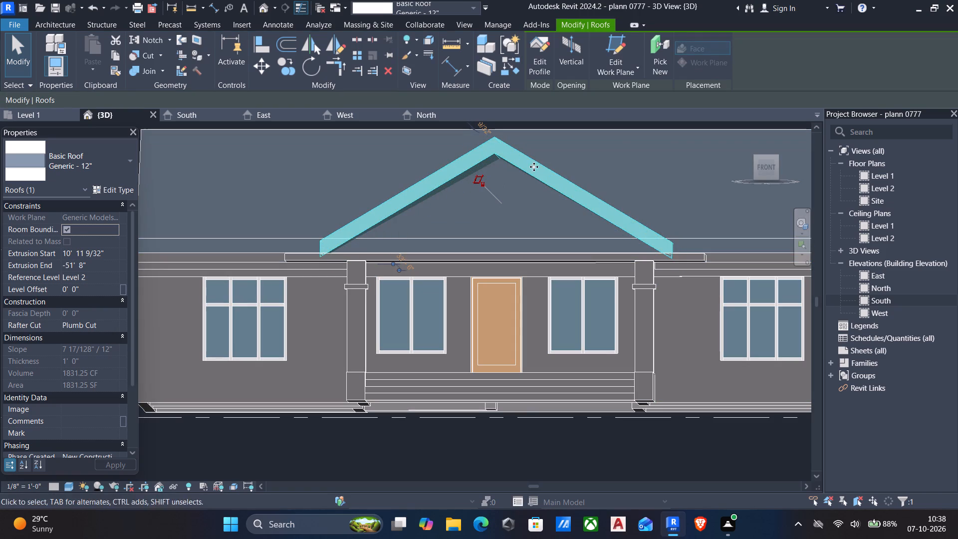
# Edit the porch roof's profile again, shortening both slope lines up to the main roof's eave line, and finish it.
pyautogui.click(531, 57)
pyautogui.scroll(3, 324, 244)
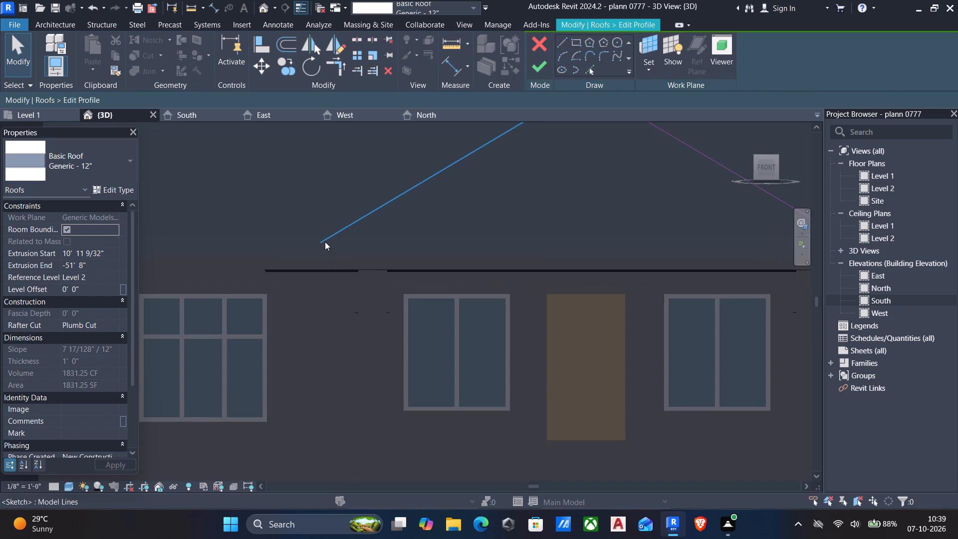
pyautogui.click(321, 241)
pyautogui.scroll(2, 321, 242)
pyautogui.moveTo(321, 242); pyautogui.dragTo(331, 237)
pyautogui.scroll(-4, 355, 236)
pyautogui.click(725, 230)
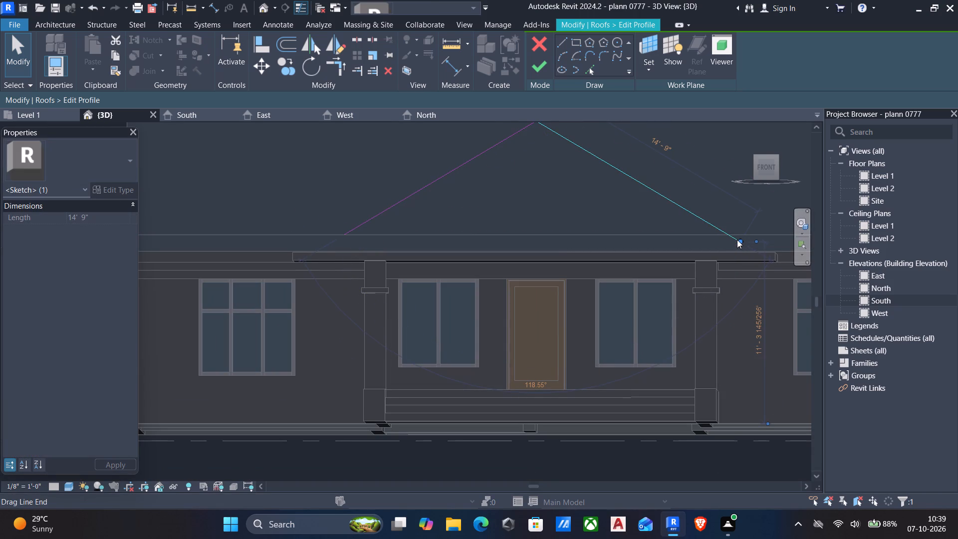
pyautogui.moveTo(741, 240); pyautogui.dragTo(733, 238)
pyautogui.press('Escape')
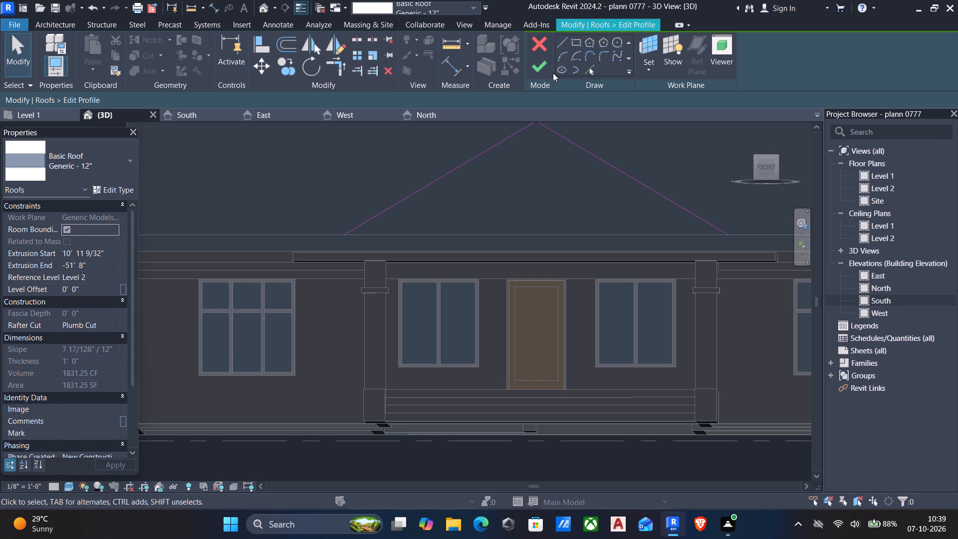
pyautogui.click(540, 69)
# Join the porch roof to the main roof's front slope with Join/Unjoin Roof, using the porch roof's rear edge.
pyautogui.scroll(-6, 581, 130)
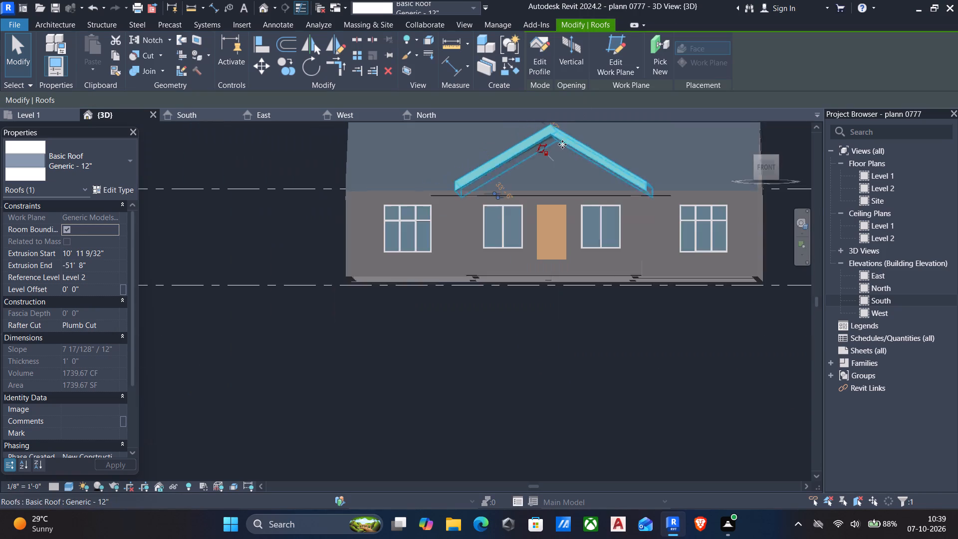
pyautogui.scroll(-4, 634, 179)
pyautogui.keyDown('shift'); pyautogui.moveTo(634, 179); pyautogui.dragTo(439, 271, button='middle'); pyautogui.keyUp('shift')
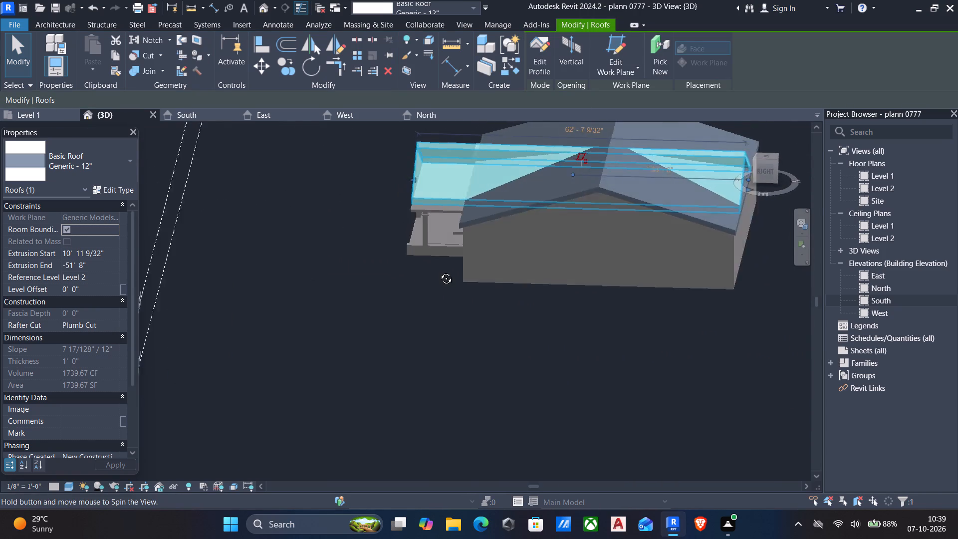
pyautogui.keyDown('shift'); pyautogui.moveTo(439, 271); pyautogui.dragTo(379, 247, button='middle'); pyautogui.keyUp('shift')
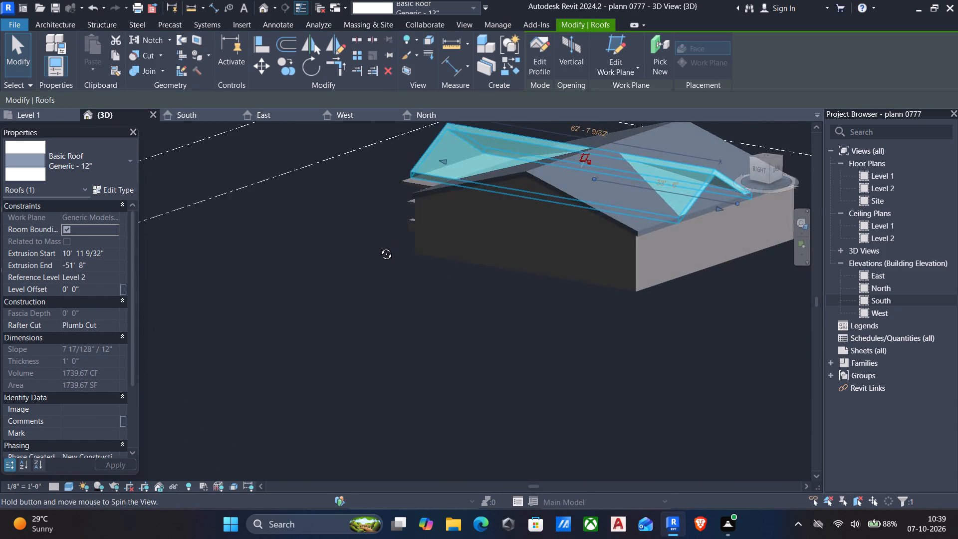
pyautogui.keyDown('shift'); pyautogui.moveTo(379, 247); pyautogui.dragTo(471, 229, button='middle'); pyautogui.keyUp('shift')
pyautogui.moveTo(498, 235); pyautogui.dragTo(505, 310, button='middle')
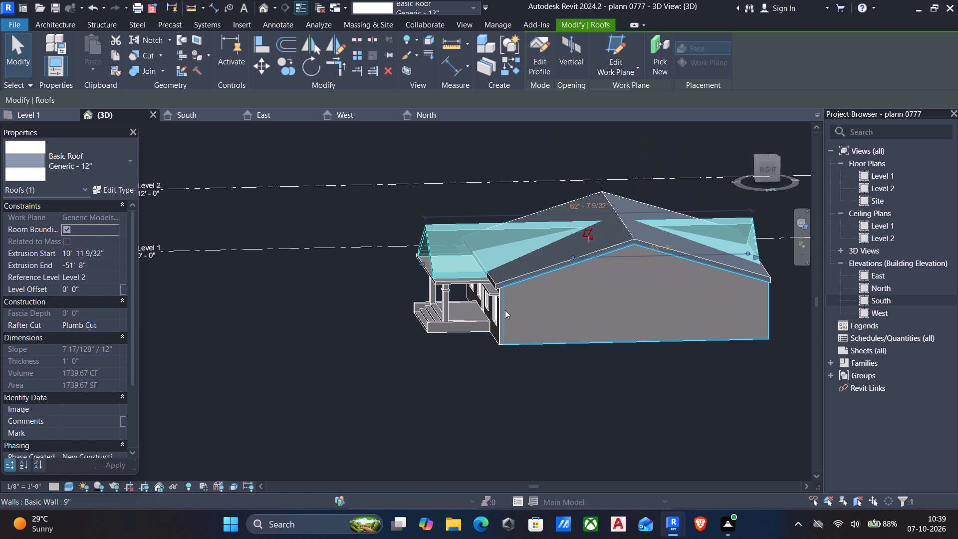
pyautogui.press('Escape')
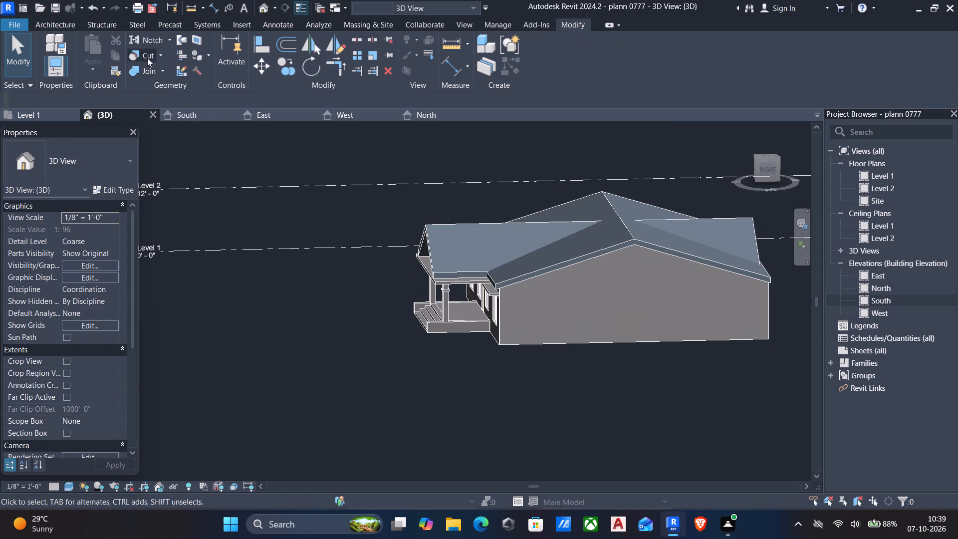
pyautogui.click(176, 37)
pyautogui.scroll(-3, 261, 166)
pyautogui.moveTo(300, 195); pyautogui.dragTo(159, 236, button='middle')
pyautogui.scroll(3, 715, 282)
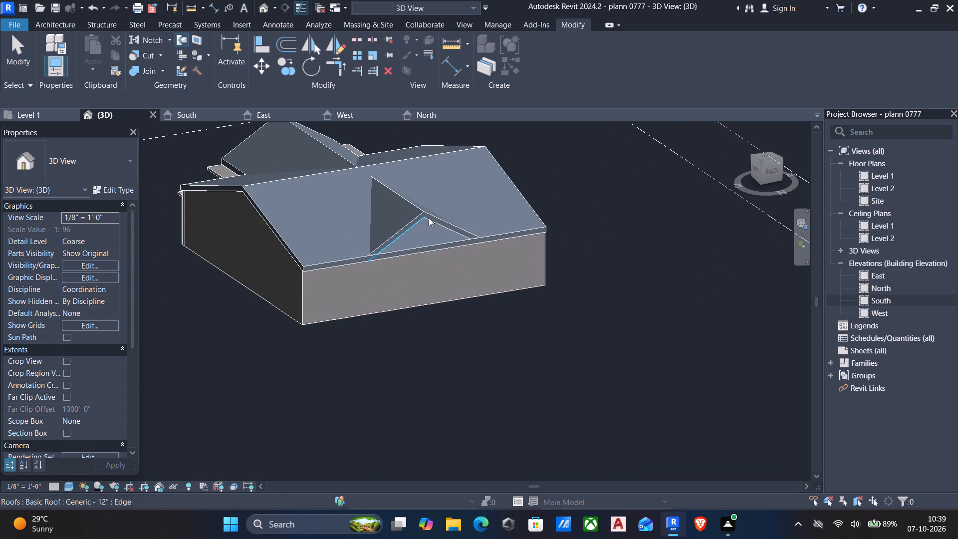
pyautogui.click(430, 214)
pyautogui.scroll(-4, 402, 226)
pyautogui.moveTo(402, 232); pyautogui.dragTo(539, 267, button='middle')
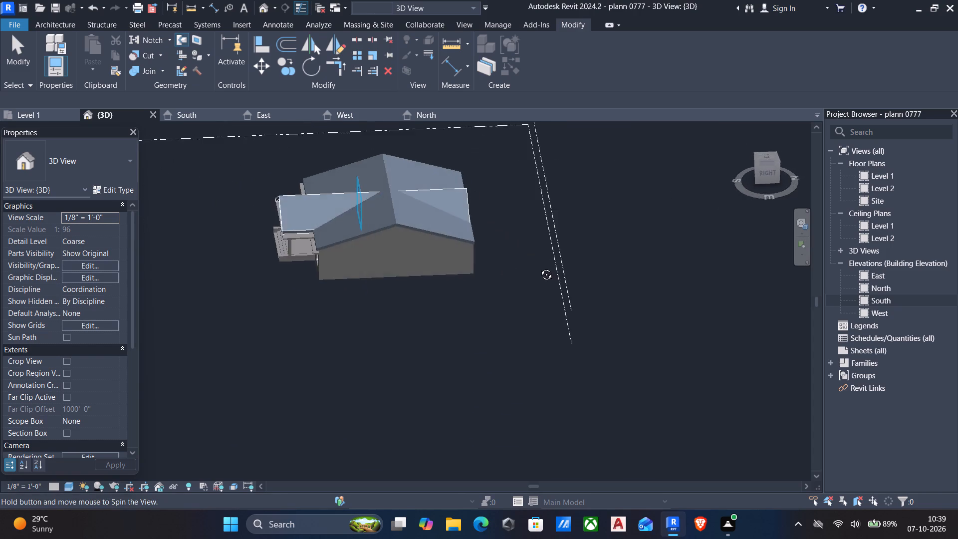
pyautogui.moveTo(539, 267); pyautogui.dragTo(567, 303, button='middle')
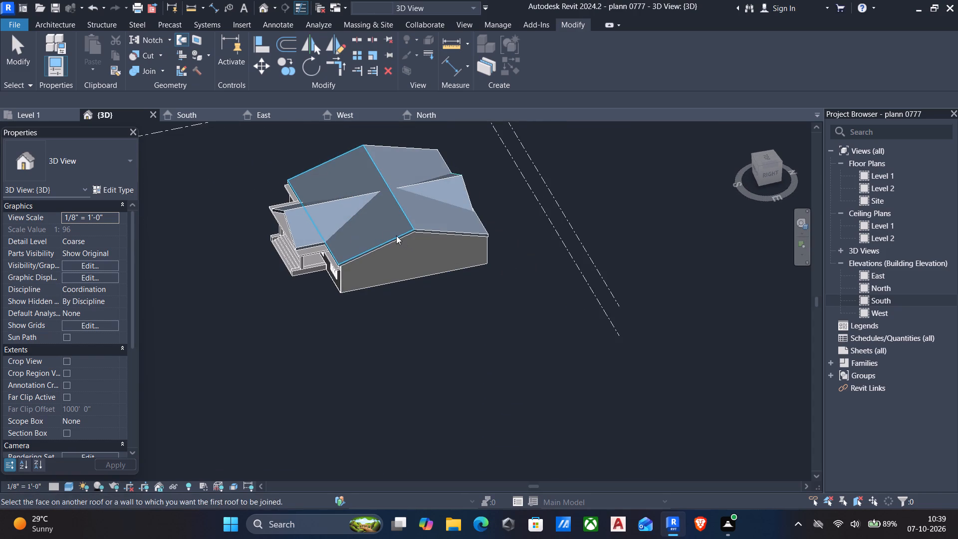
pyautogui.click(396, 236)
# Examine the porch gable, its eave ends and the front facade around the roof join from the front and from below.
pyautogui.scroll(-2, 472, 259)
pyautogui.keyDown('shift'); pyautogui.moveTo(473, 261); pyautogui.dragTo(518, 192, button='middle'); pyautogui.keyUp('shift')
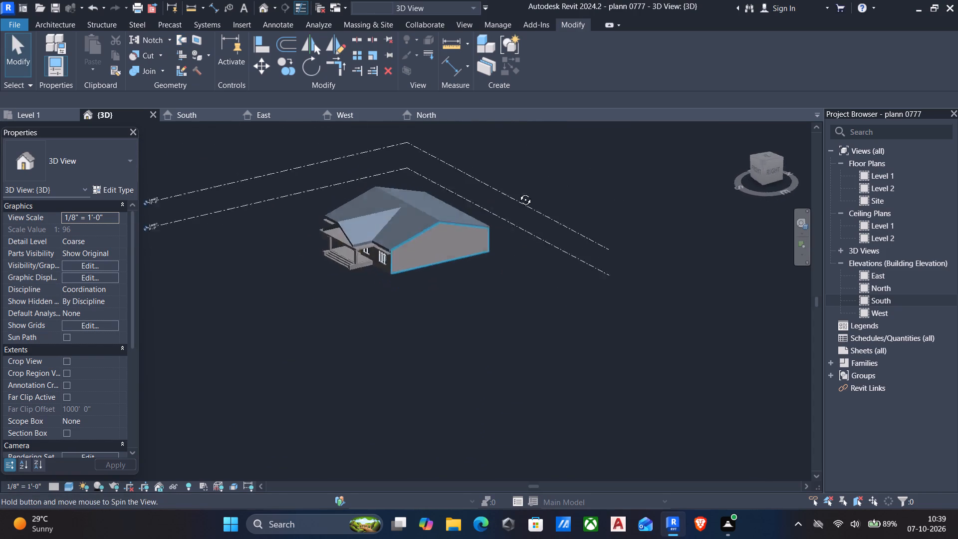
pyautogui.keyDown('shift'); pyautogui.moveTo(518, 192); pyautogui.dragTo(614, 129, button='middle'); pyautogui.keyUp('shift')
pyautogui.scroll(5, 494, 220)
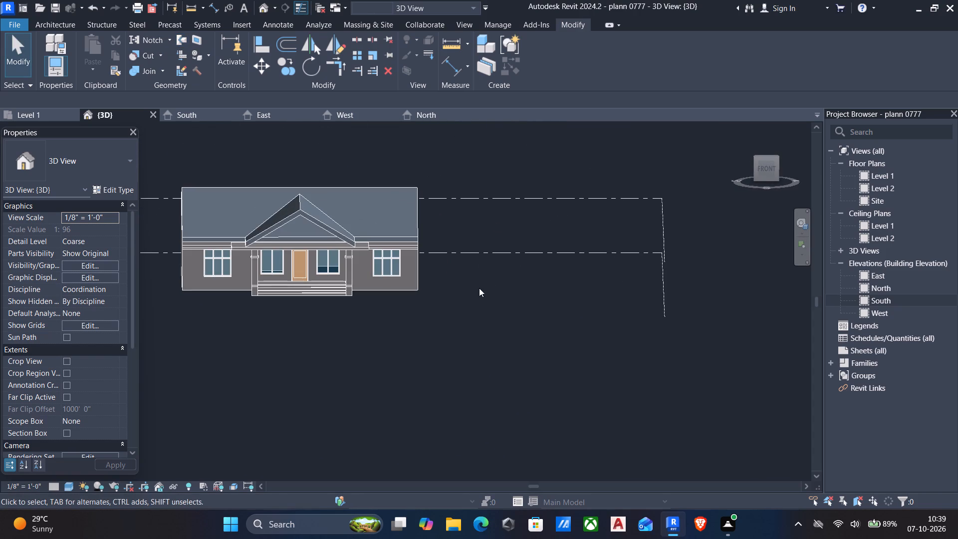
pyautogui.scroll(5, 469, 250)
pyautogui.scroll(1, 396, 299)
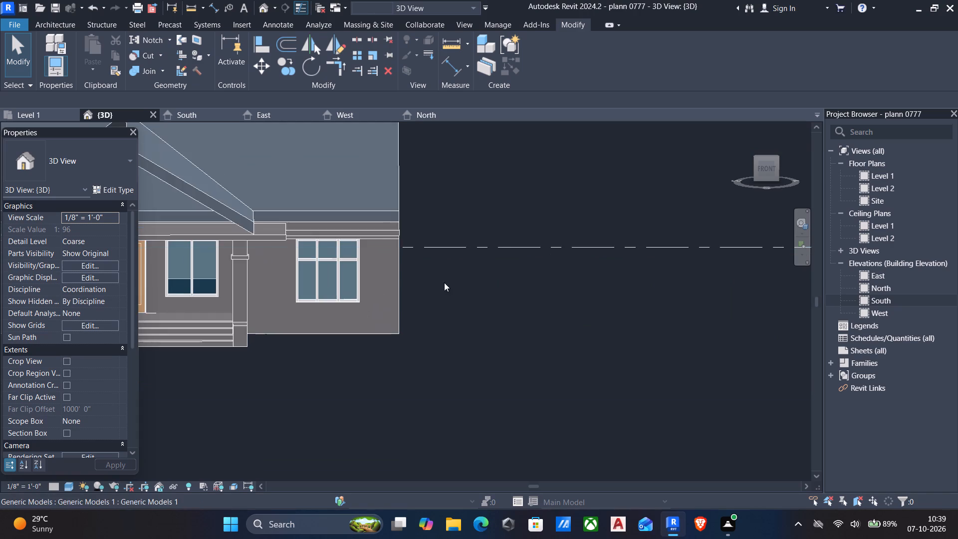
pyautogui.scroll(-1, 621, 244)
pyautogui.moveTo(422, 297); pyautogui.dragTo(524, 269, button='middle')
pyautogui.scroll(-2, 357, 277)
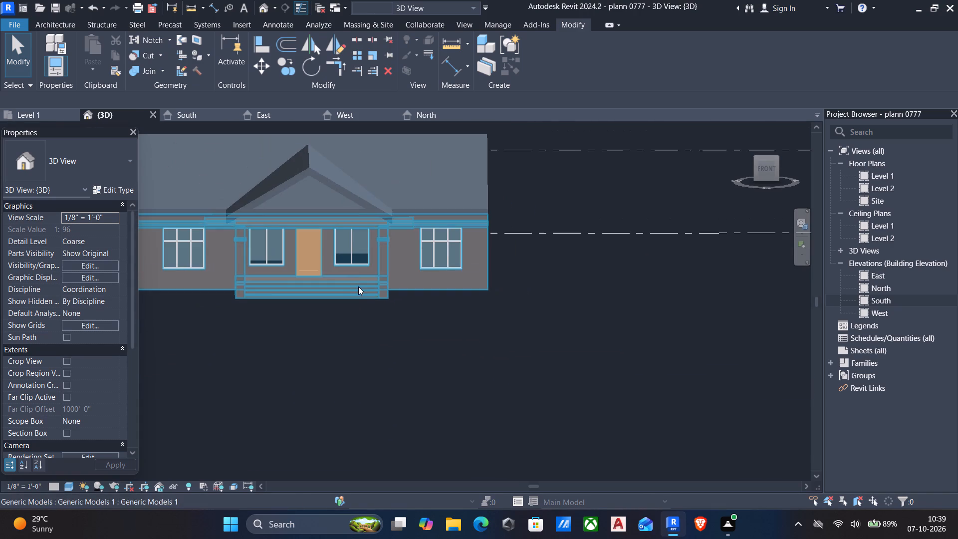
pyautogui.moveTo(358, 287); pyautogui.dragTo(353, 238, button='middle')
pyautogui.scroll(4, 364, 181)
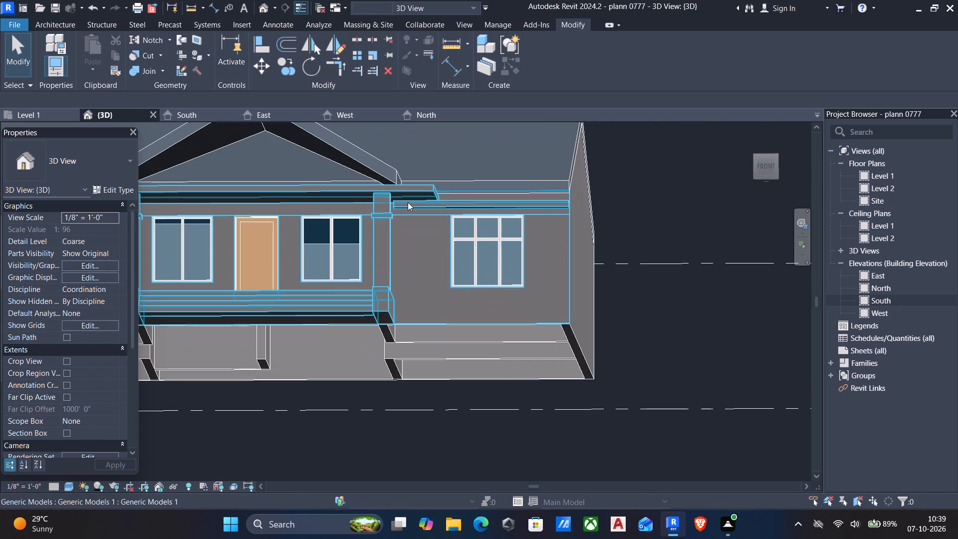
pyautogui.scroll(-4, 435, 219)
pyautogui.moveTo(449, 234); pyautogui.dragTo(437, 238, button='middle')
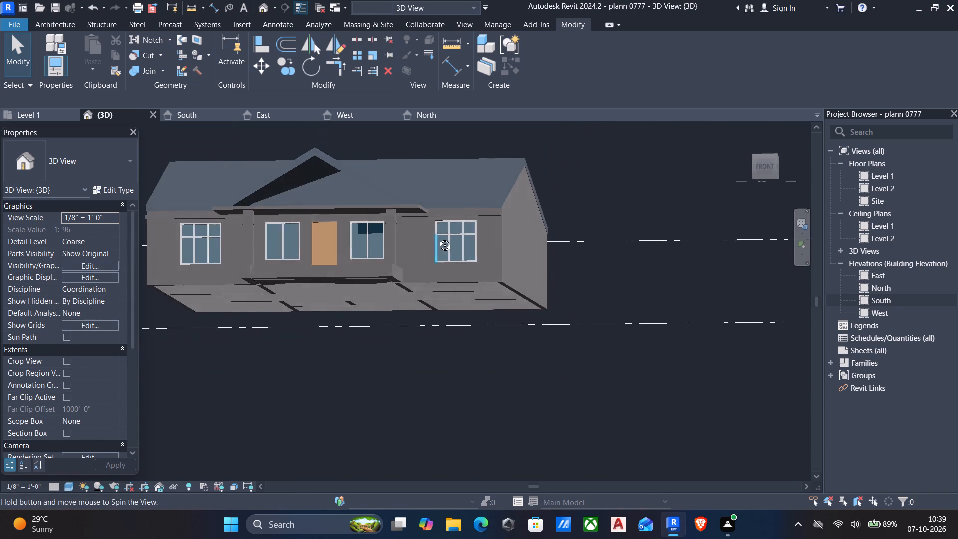
pyautogui.moveTo(437, 238); pyautogui.dragTo(449, 243, button='middle')
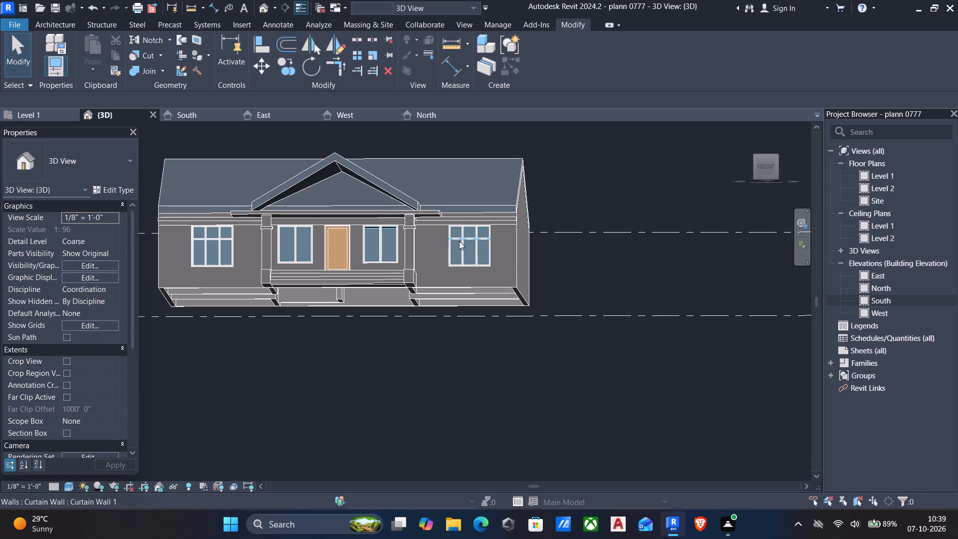
pyautogui.press('Escape')
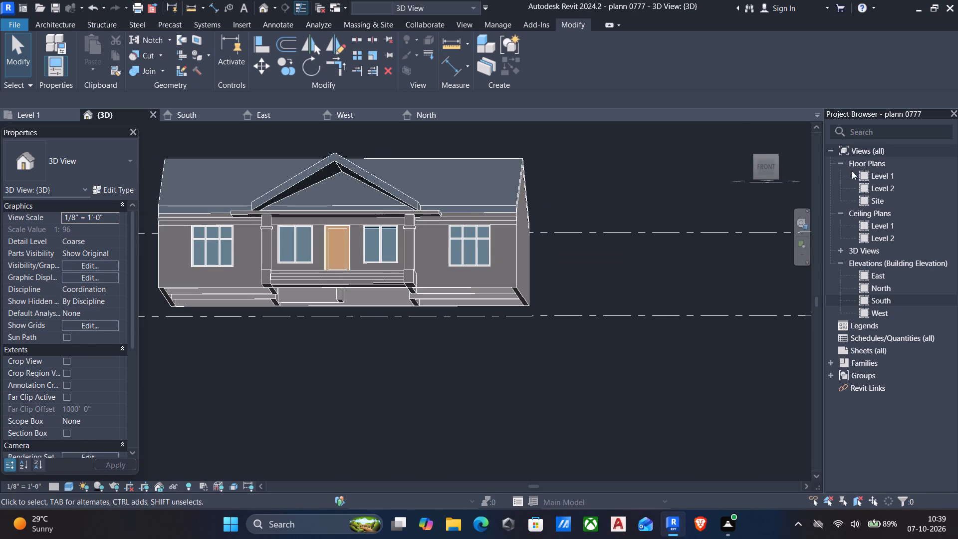
# Open the Site floor plan view.
pyautogui.doubleClick(880, 200)
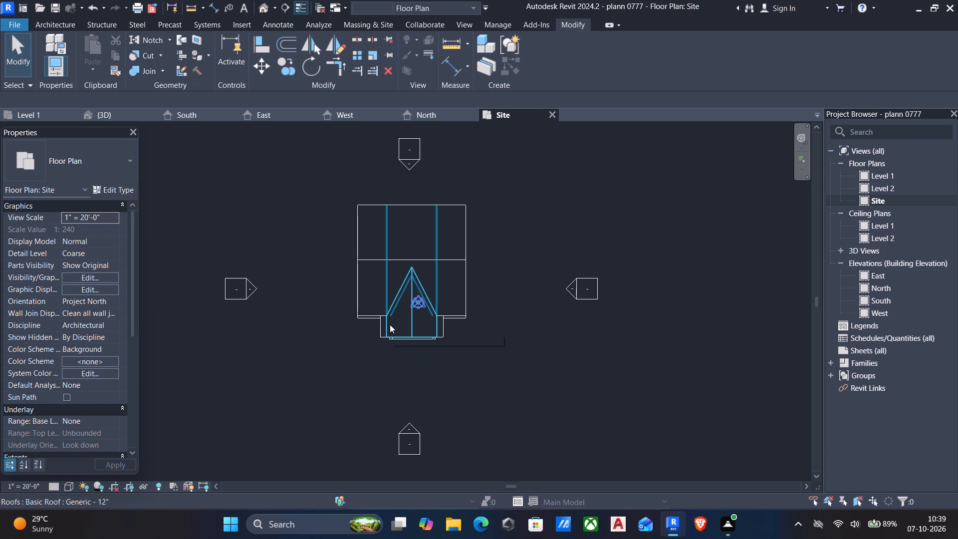
# Start a wall and duplicate the 9" Basic Wall type as 4" wall.
pyautogui.write('wa')
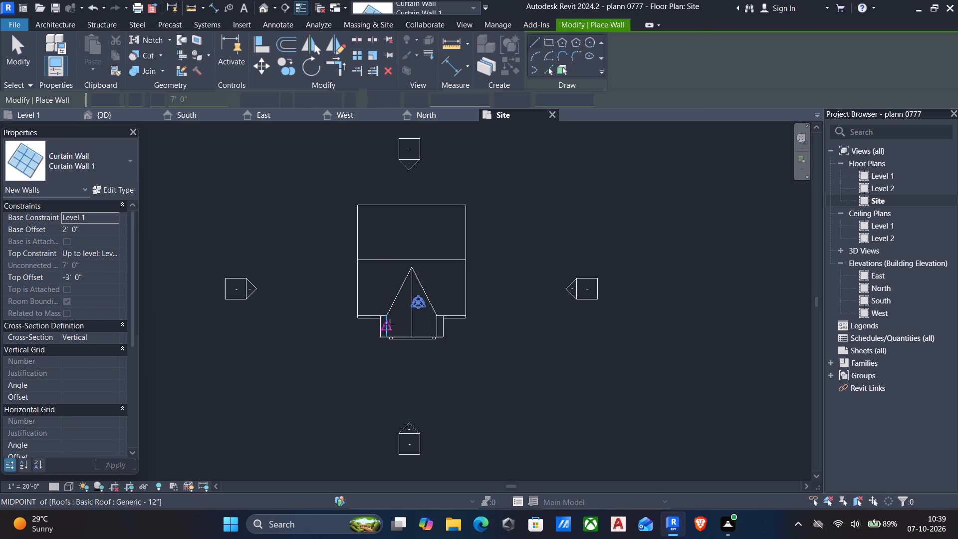
pyautogui.click(77, 150)
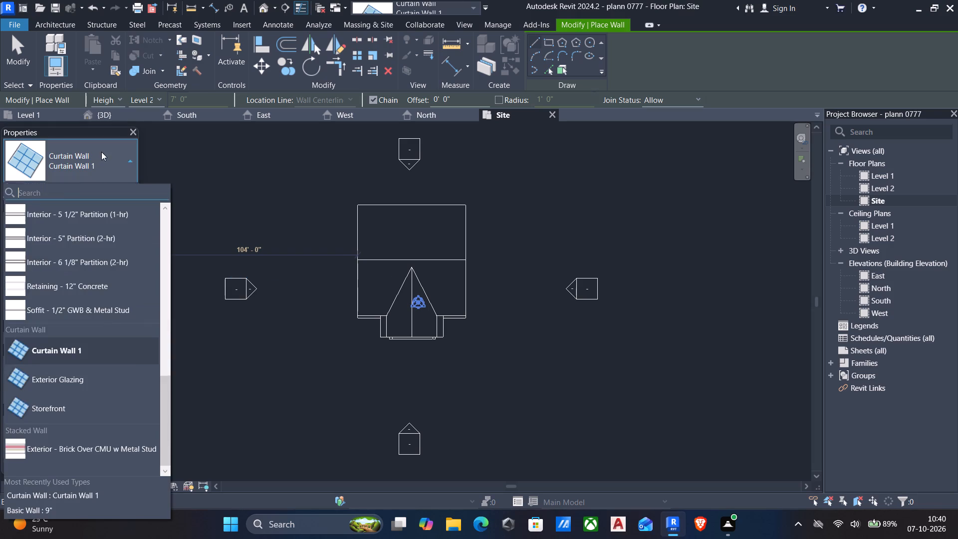
pyautogui.scroll(10, 76, 276)
pyautogui.scroll(3, 43, 241)
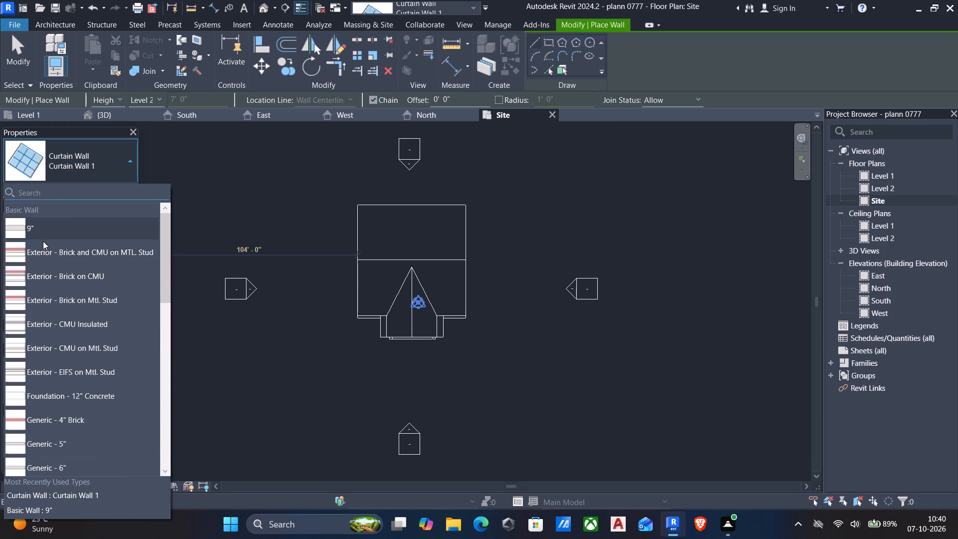
pyautogui.scroll(2, 43, 241)
pyautogui.scroll(-3, 55, 307)
pyautogui.scroll(7, 55, 321)
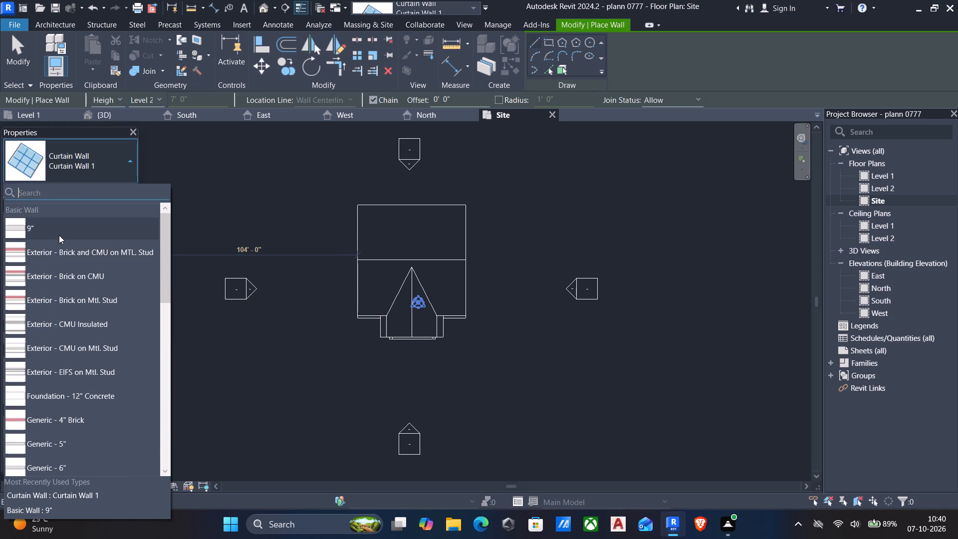
pyautogui.click(62, 234)
pyautogui.click(124, 190)
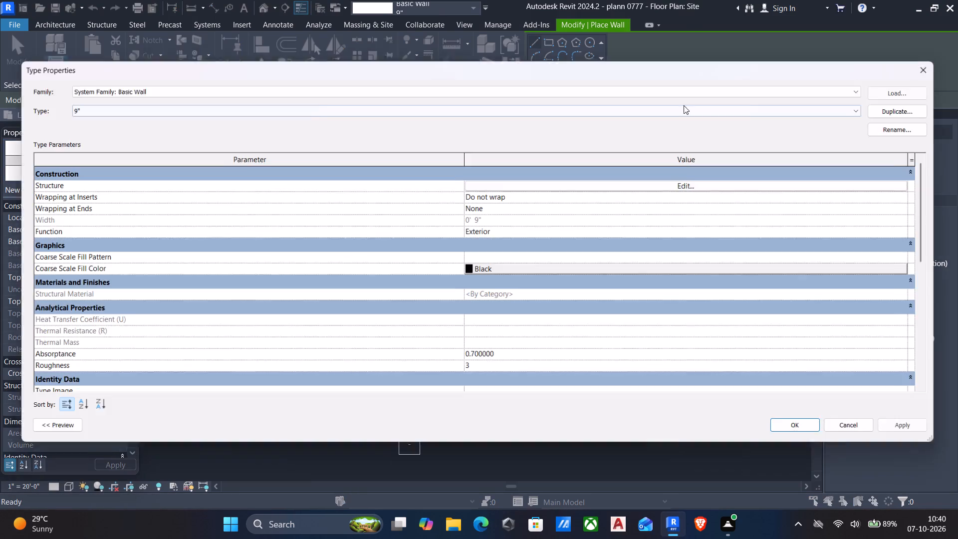
pyautogui.click(917, 102)
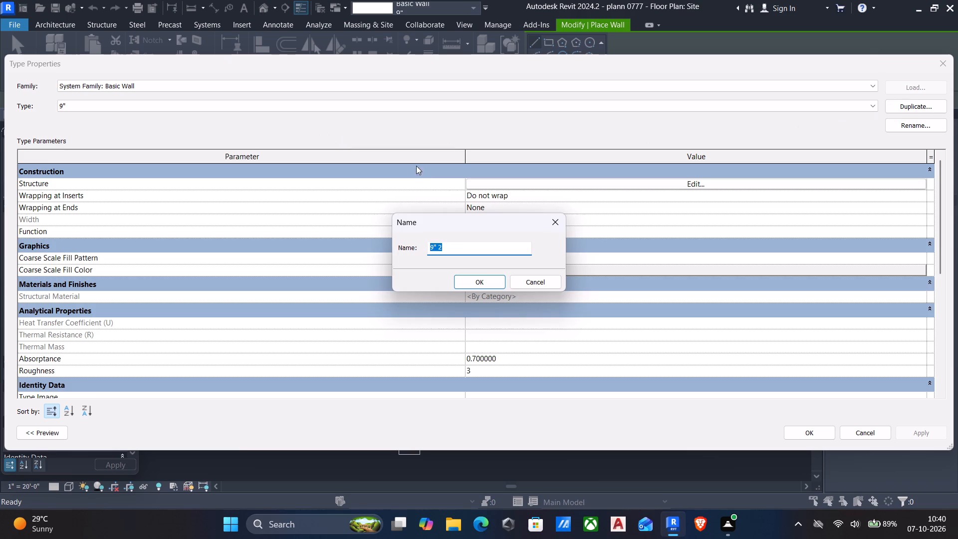
pyautogui.press('BackSpace')
pyautogui.write('4" wall')
pyautogui.click(477, 285)
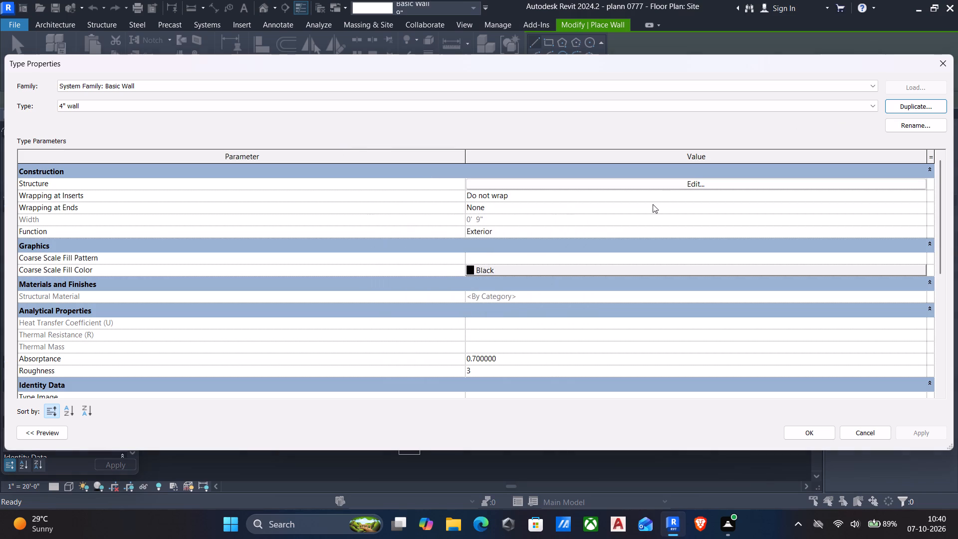
# Set the structure layer thickness of the 4" wall type to 4" and apply the type changes.
pyautogui.click(692, 184)
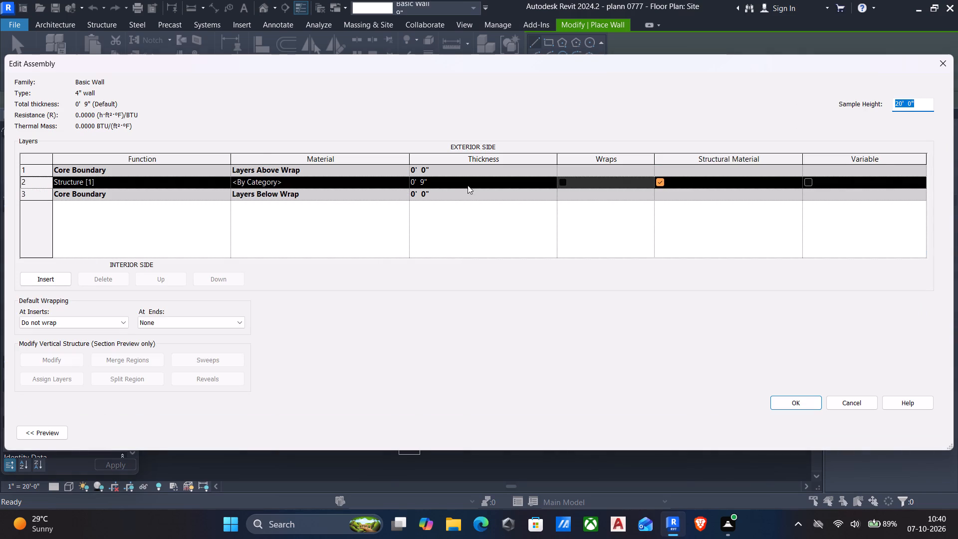
pyautogui.click(468, 185)
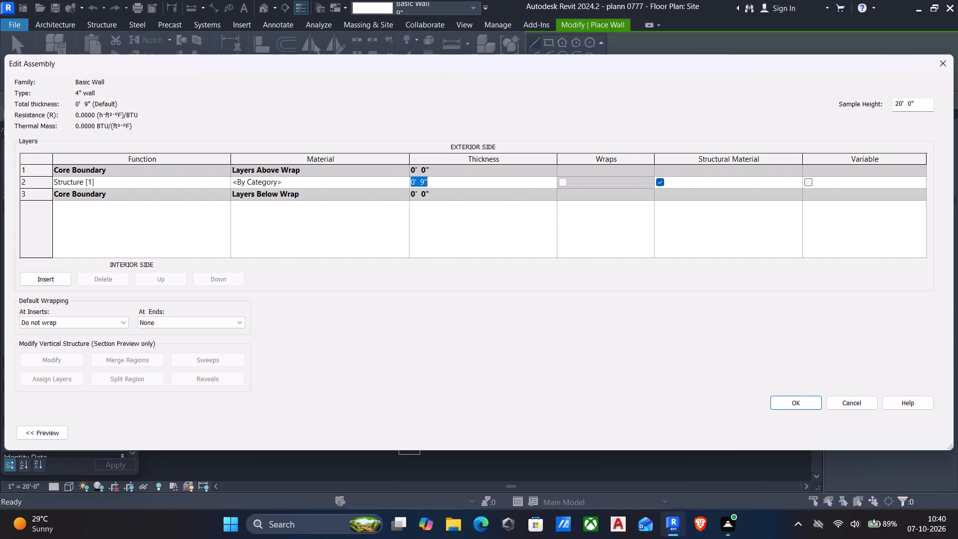
pyautogui.write('4"')
pyautogui.press('Return')
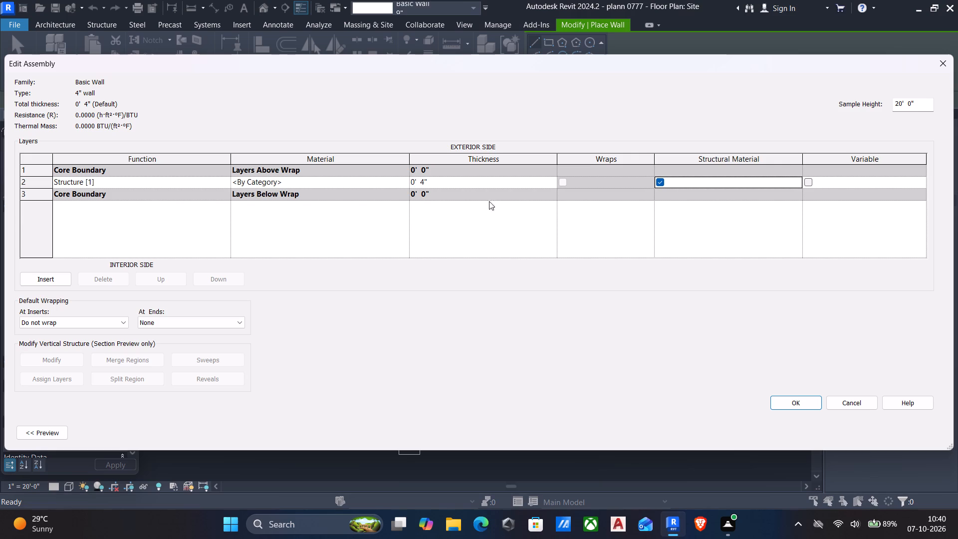
pyautogui.click(809, 400)
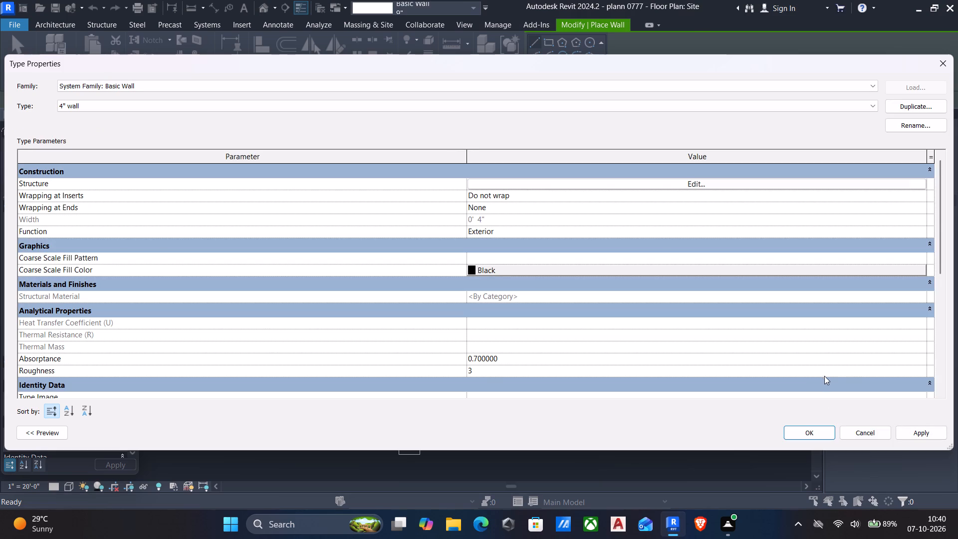
pyautogui.click(920, 433)
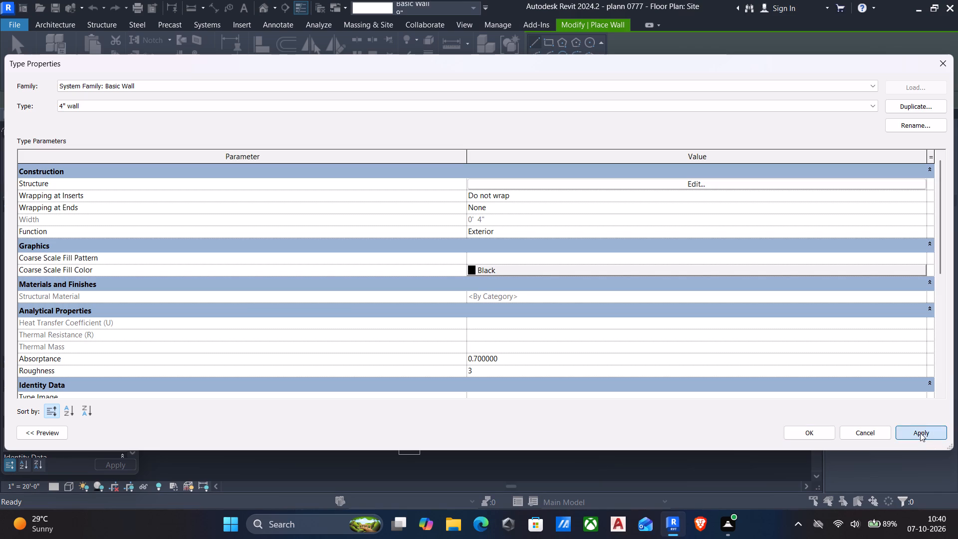
pyautogui.click(804, 430)
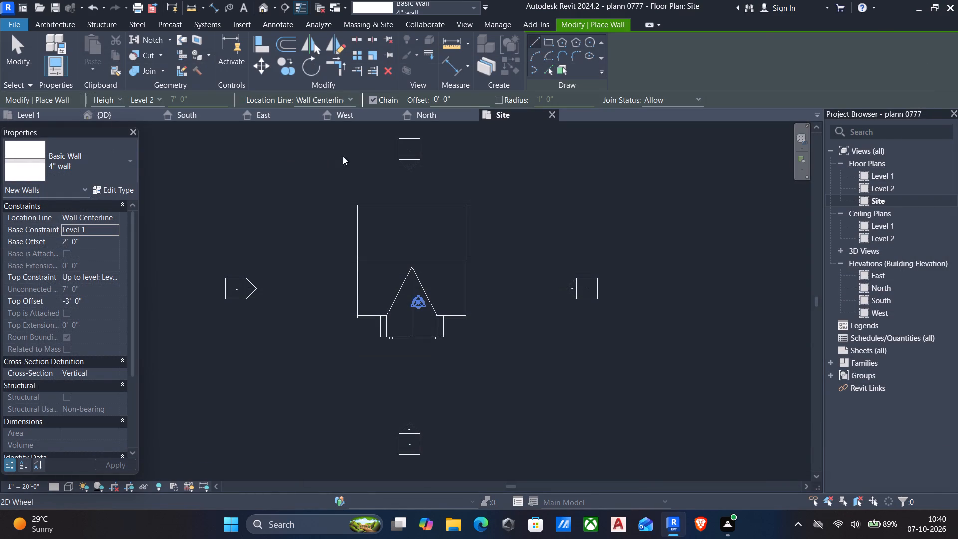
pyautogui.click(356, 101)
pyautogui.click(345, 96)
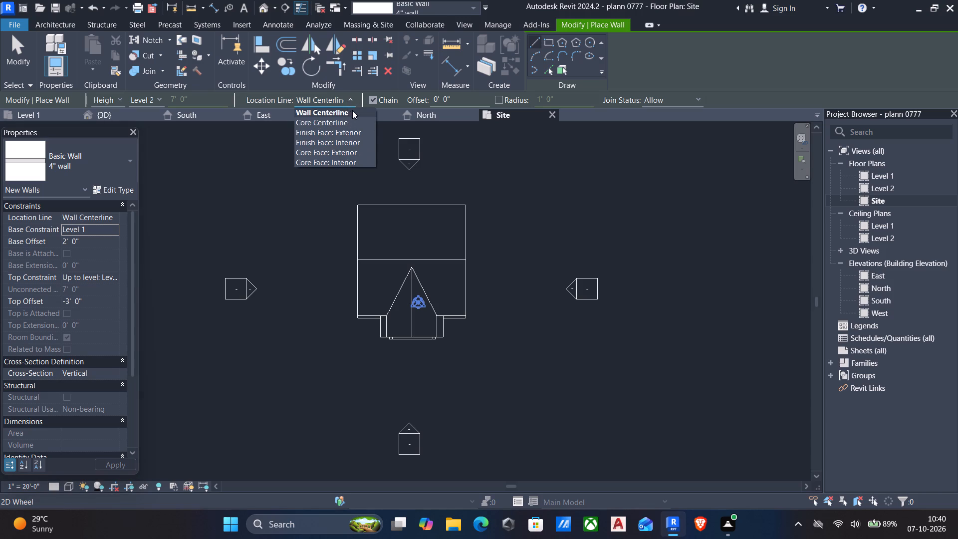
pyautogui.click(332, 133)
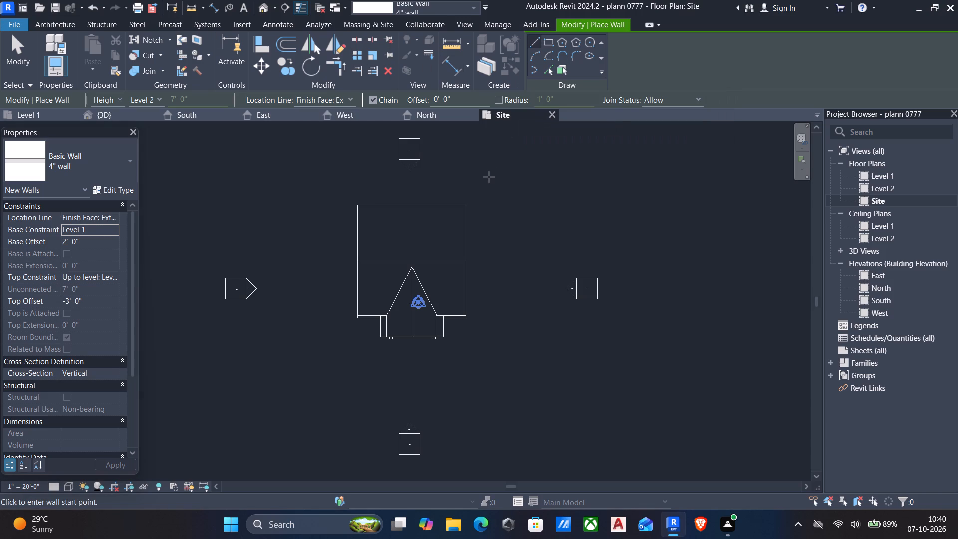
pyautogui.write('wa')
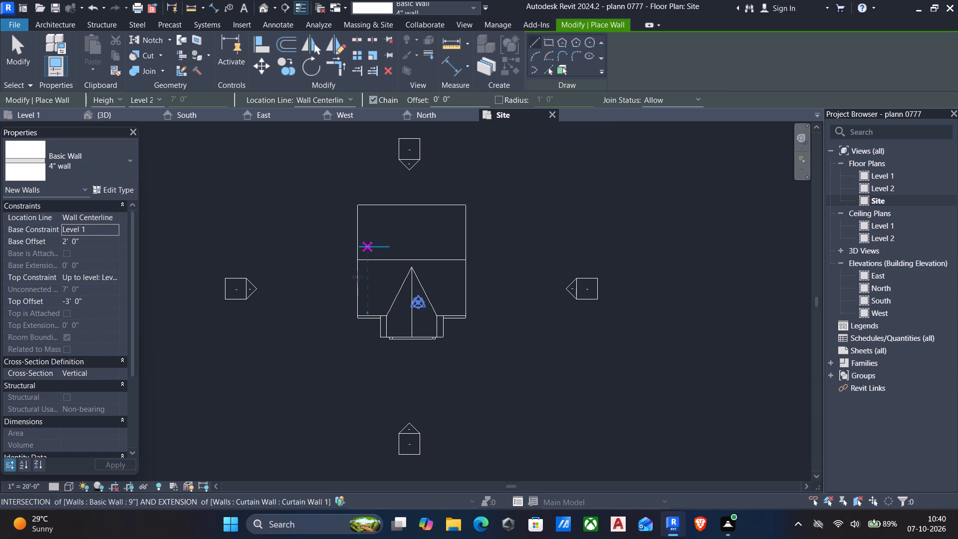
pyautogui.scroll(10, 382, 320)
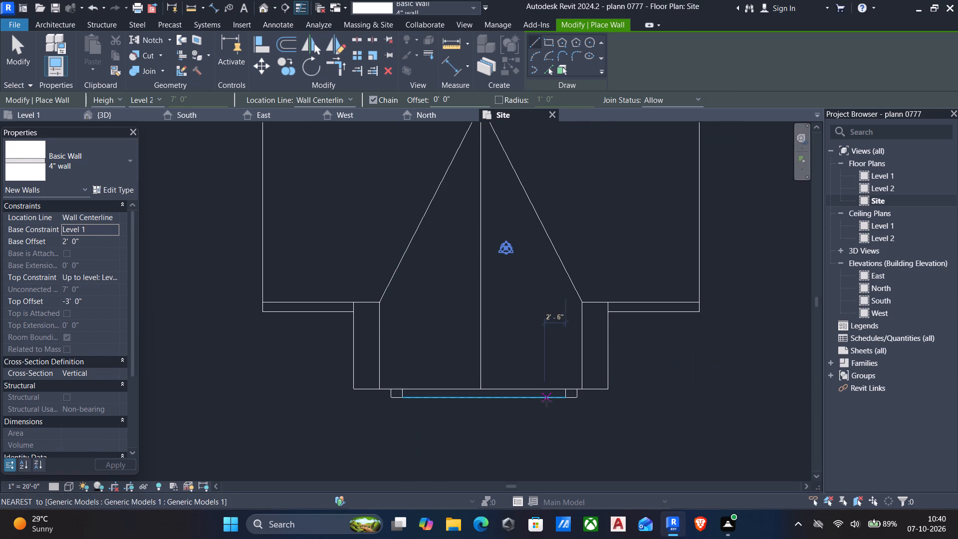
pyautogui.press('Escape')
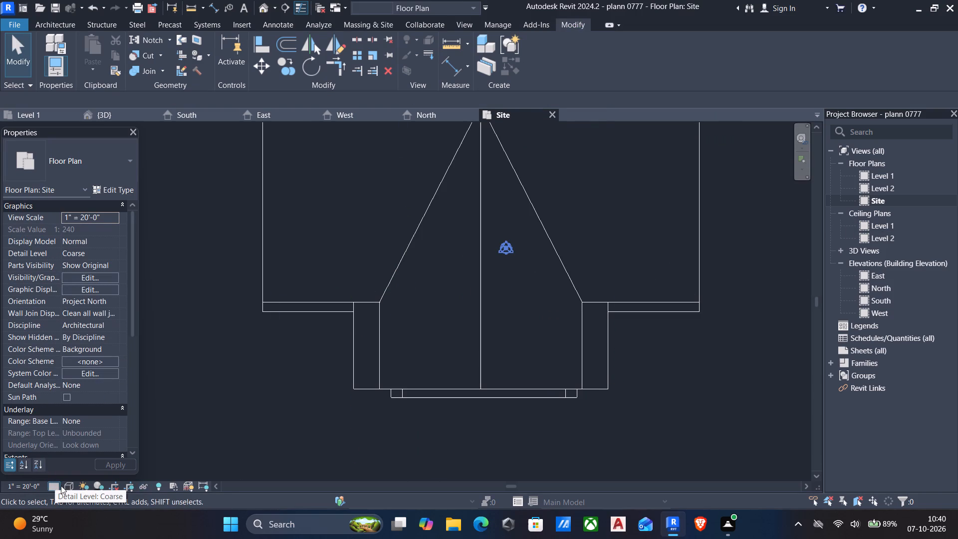
# Set the Site plan's visual style to Wireframe.
pyautogui.click(65, 486)
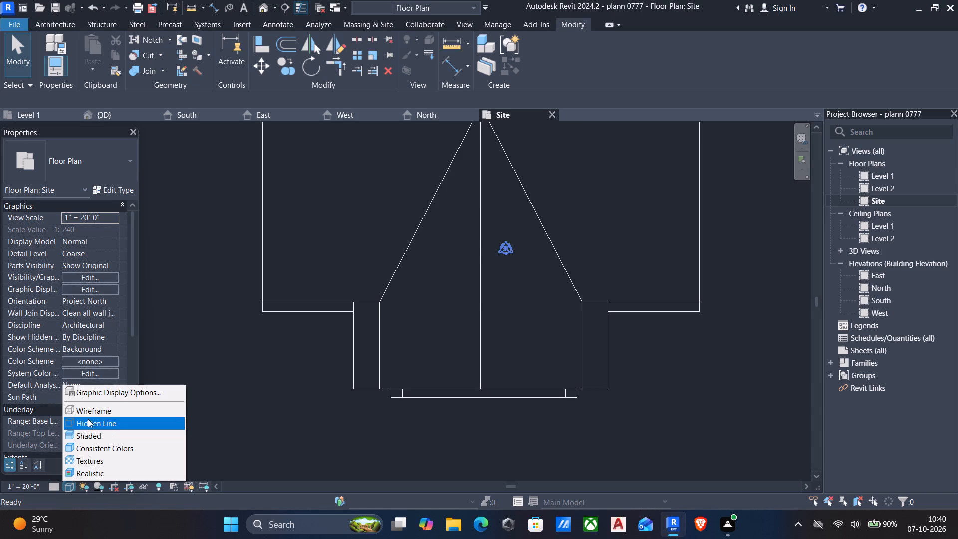
pyautogui.click(88, 416)
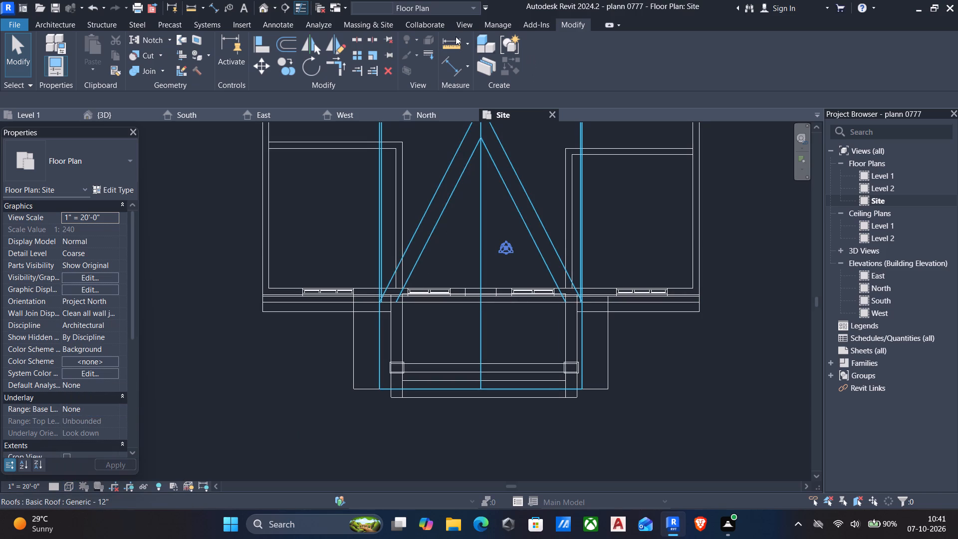
# Draw a rectangle of 4" walls under the porch roof, about 17'-6" by 12', with its front run between the two porch columns.
pyautogui.write('wa')
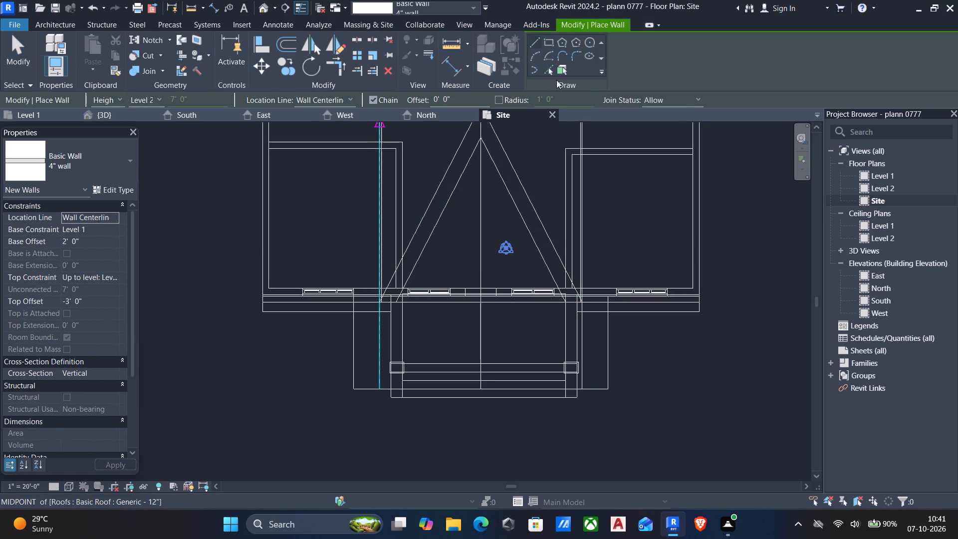
pyautogui.click(547, 47)
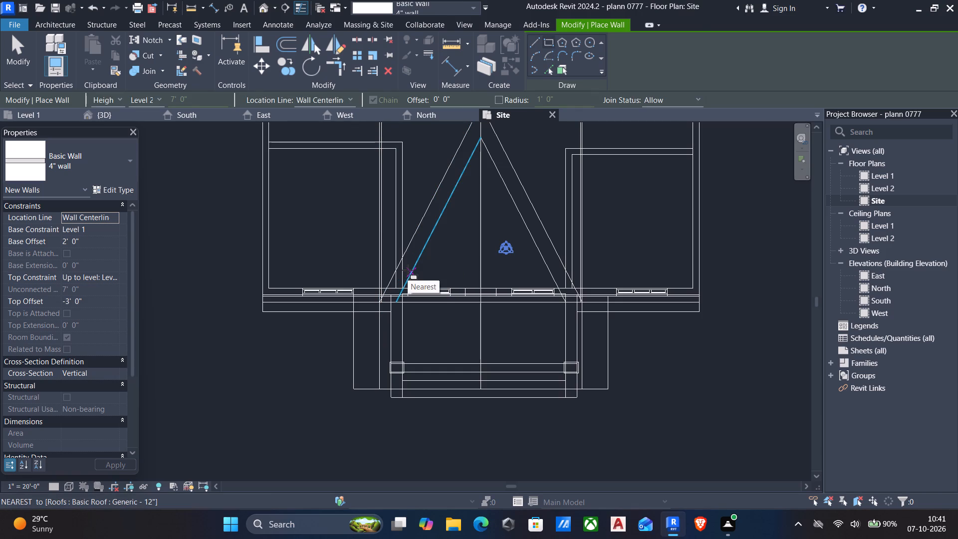
pyautogui.click(408, 270)
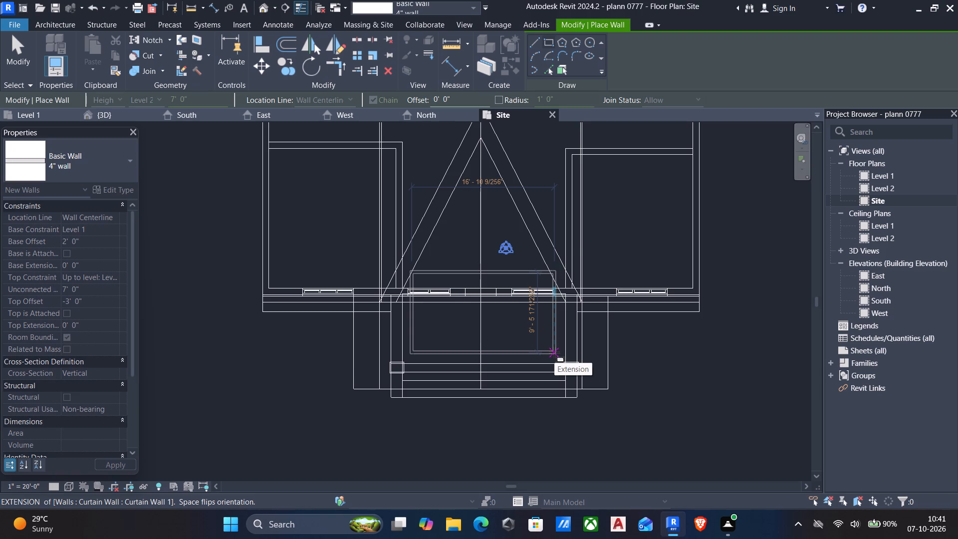
pyautogui.scroll(2, 554, 352)
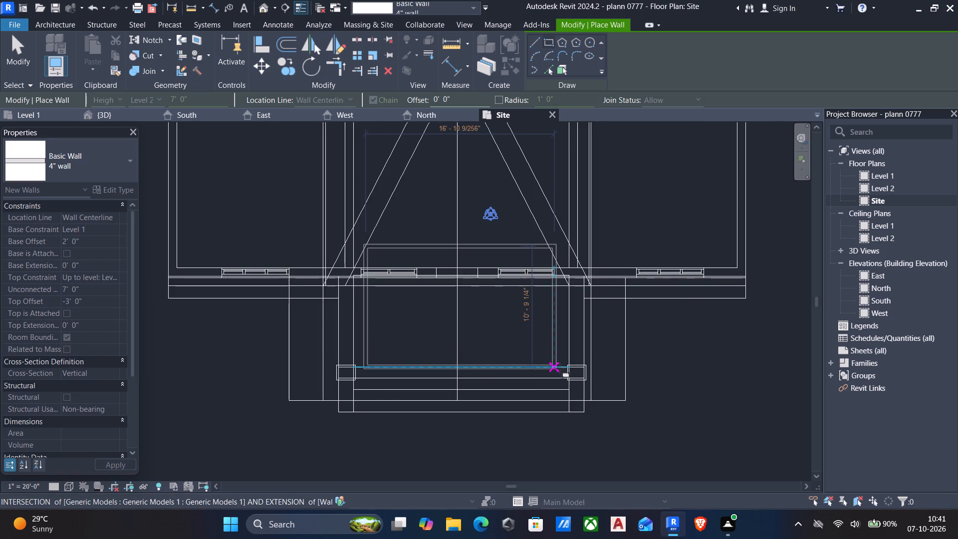
pyautogui.scroll(4, 560, 368)
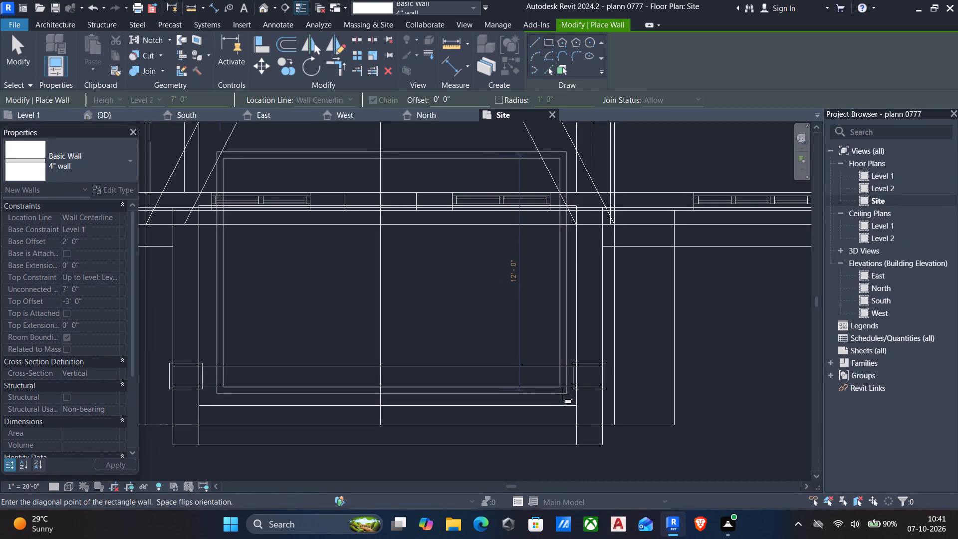
pyautogui.click(562, 394)
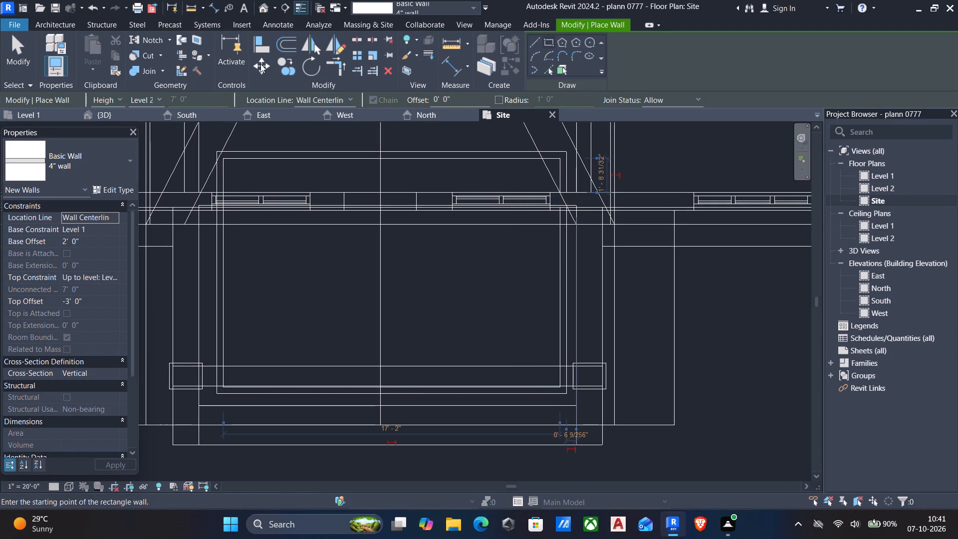
# In the default 3D view, select all four 4" walls and attach their tops to the gabled porch roof.
pyautogui.click(260, 8)
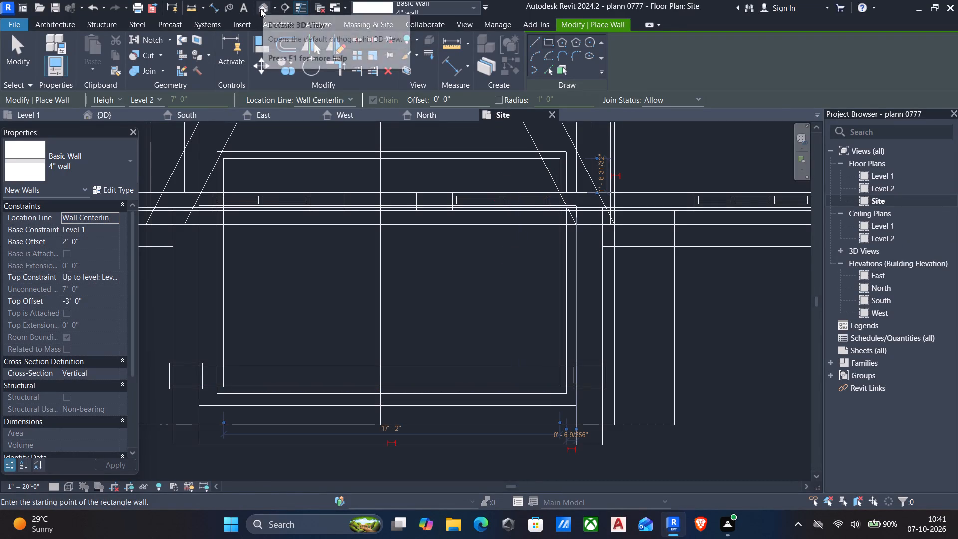
pyautogui.scroll(-3, 583, 353)
pyautogui.keyDown('shift'); pyautogui.scroll(-1, 583, 353); pyautogui.keyUp('shift')
pyautogui.keyDown('shift'); pyautogui.moveTo(583, 353); pyautogui.dragTo(539, 467, button='middle'); pyautogui.keyUp('shift')
pyautogui.moveTo(453, 408); pyautogui.dragTo(591, 344, button='middle')
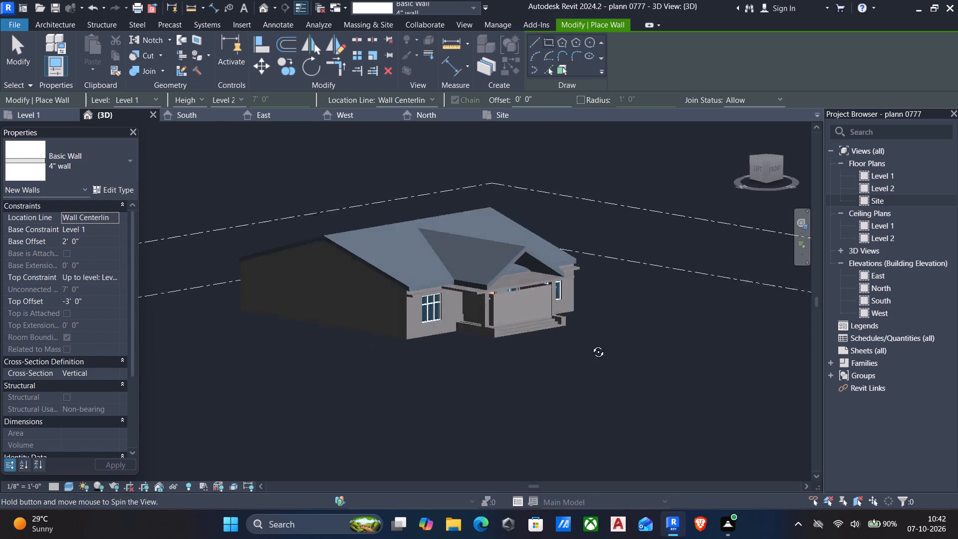
pyautogui.moveTo(591, 344); pyautogui.dragTo(450, 345, button='middle')
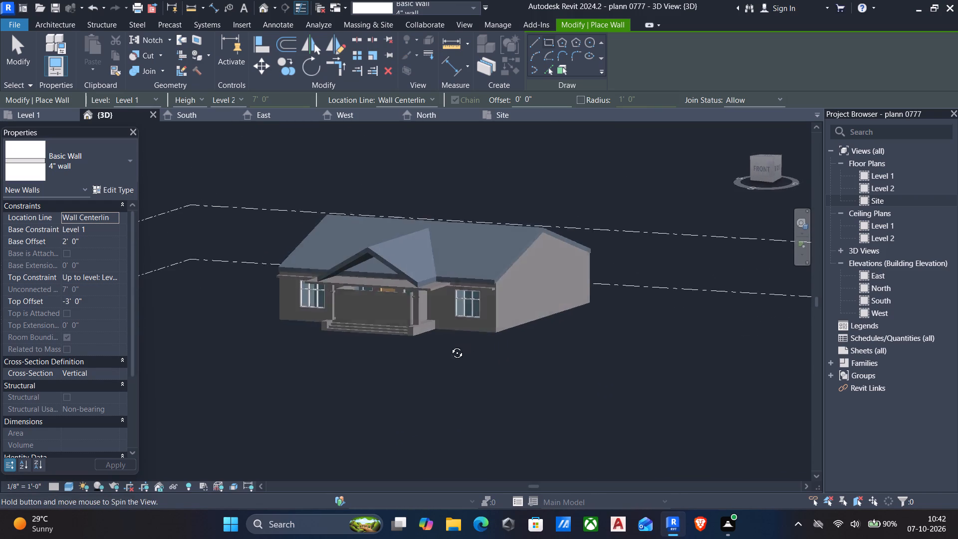
pyautogui.moveTo(450, 345); pyautogui.dragTo(441, 349, button='middle')
pyautogui.press('Escape')
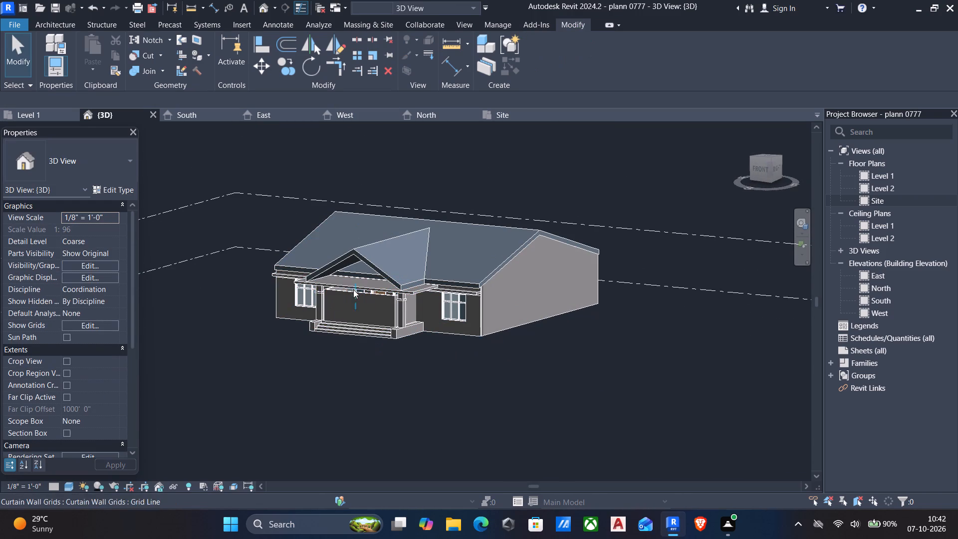
pyautogui.click(361, 297)
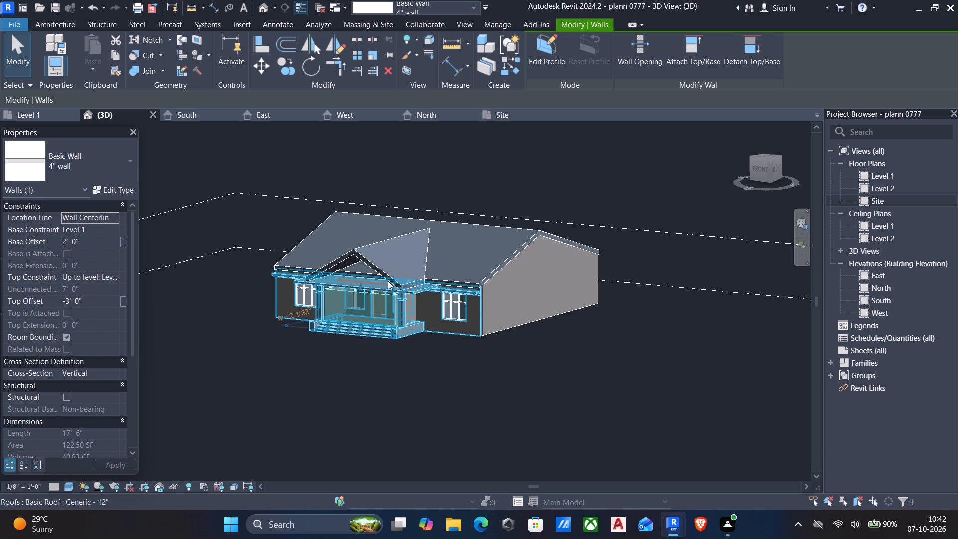
pyautogui.write('sa')
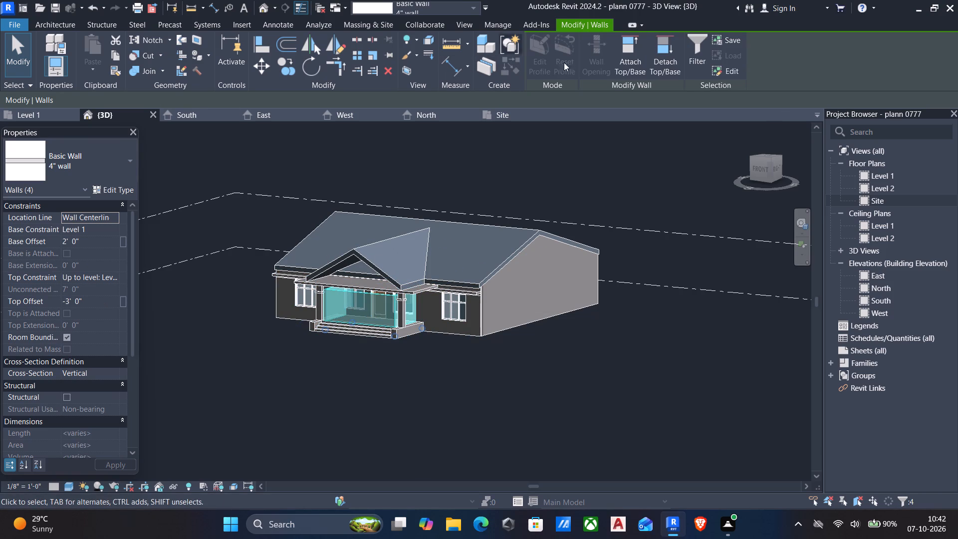
pyautogui.click(632, 51)
pyautogui.click(367, 257)
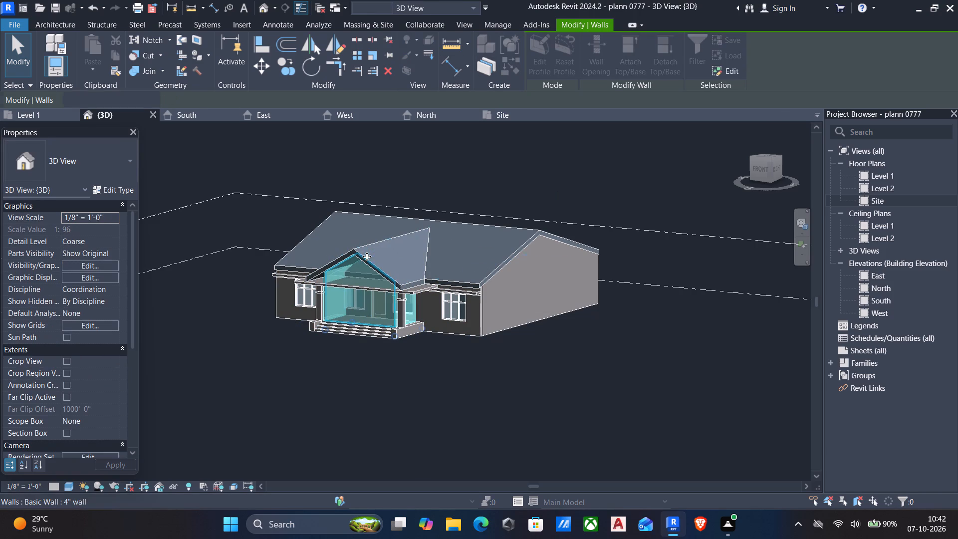
pyautogui.press('Escape')
pyautogui.scroll(-2, 412, 319)
pyautogui.keyDown('shift'); pyautogui.moveTo(425, 324); pyautogui.dragTo(466, 319, button='middle'); pyautogui.keyUp('shift')
pyautogui.scroll(2, 550, 328)
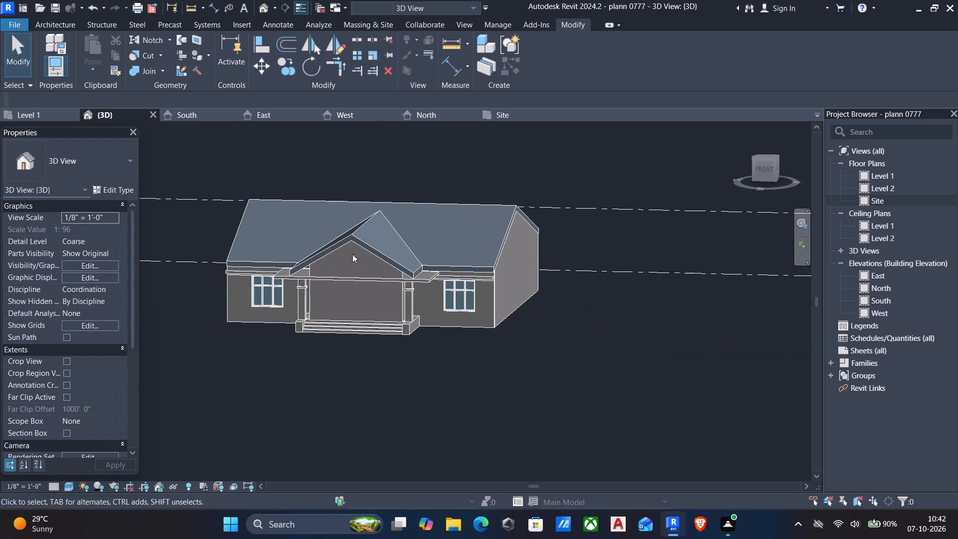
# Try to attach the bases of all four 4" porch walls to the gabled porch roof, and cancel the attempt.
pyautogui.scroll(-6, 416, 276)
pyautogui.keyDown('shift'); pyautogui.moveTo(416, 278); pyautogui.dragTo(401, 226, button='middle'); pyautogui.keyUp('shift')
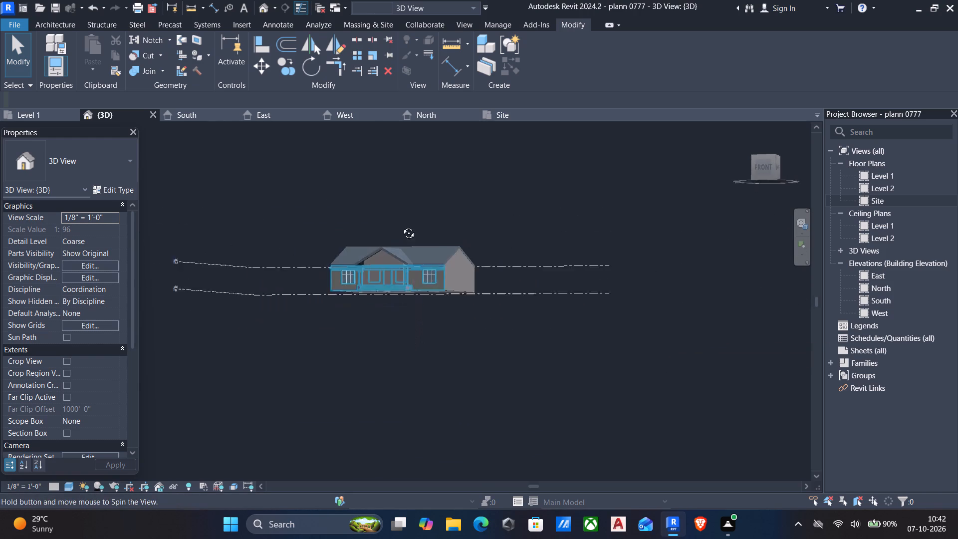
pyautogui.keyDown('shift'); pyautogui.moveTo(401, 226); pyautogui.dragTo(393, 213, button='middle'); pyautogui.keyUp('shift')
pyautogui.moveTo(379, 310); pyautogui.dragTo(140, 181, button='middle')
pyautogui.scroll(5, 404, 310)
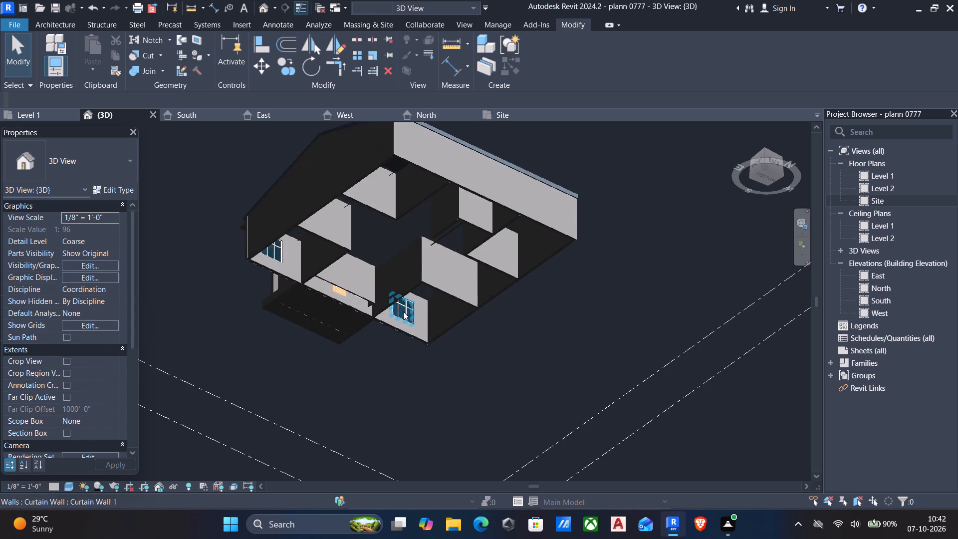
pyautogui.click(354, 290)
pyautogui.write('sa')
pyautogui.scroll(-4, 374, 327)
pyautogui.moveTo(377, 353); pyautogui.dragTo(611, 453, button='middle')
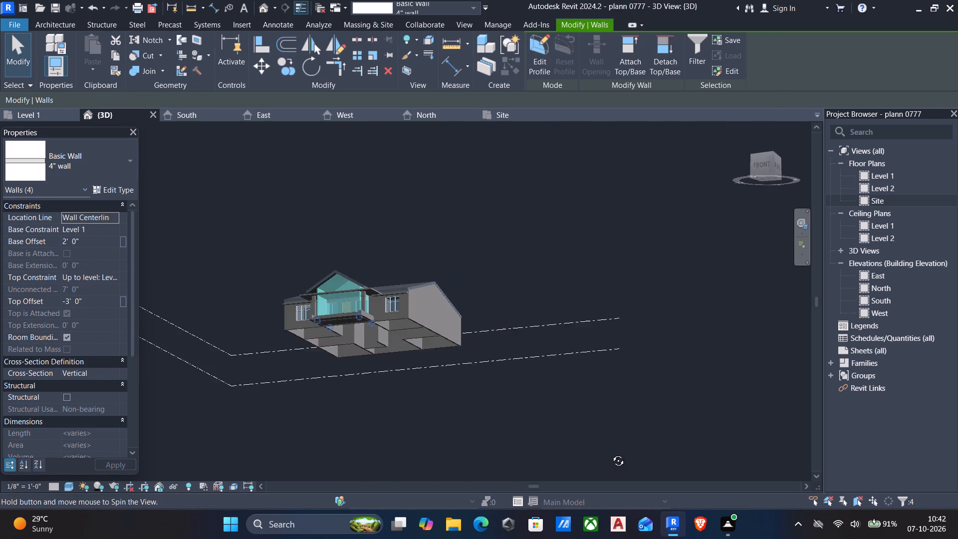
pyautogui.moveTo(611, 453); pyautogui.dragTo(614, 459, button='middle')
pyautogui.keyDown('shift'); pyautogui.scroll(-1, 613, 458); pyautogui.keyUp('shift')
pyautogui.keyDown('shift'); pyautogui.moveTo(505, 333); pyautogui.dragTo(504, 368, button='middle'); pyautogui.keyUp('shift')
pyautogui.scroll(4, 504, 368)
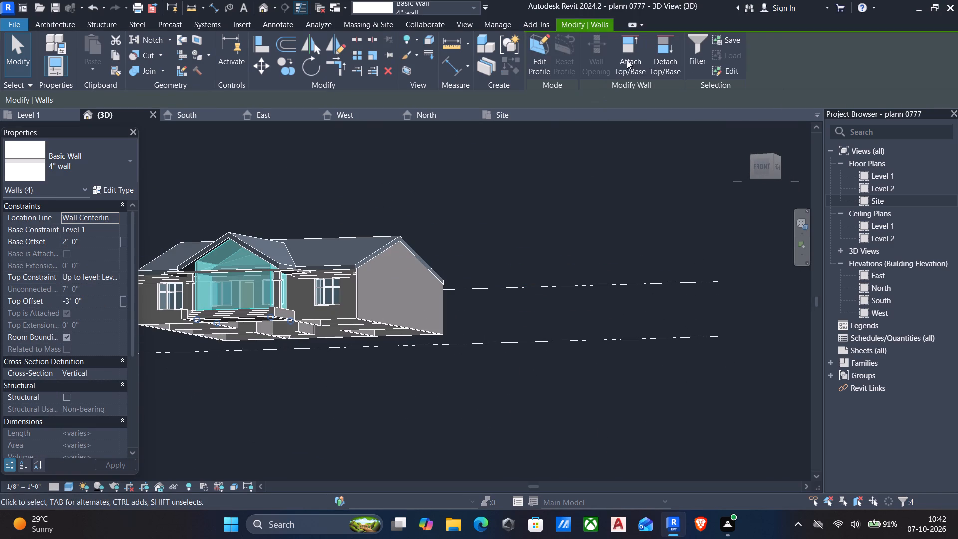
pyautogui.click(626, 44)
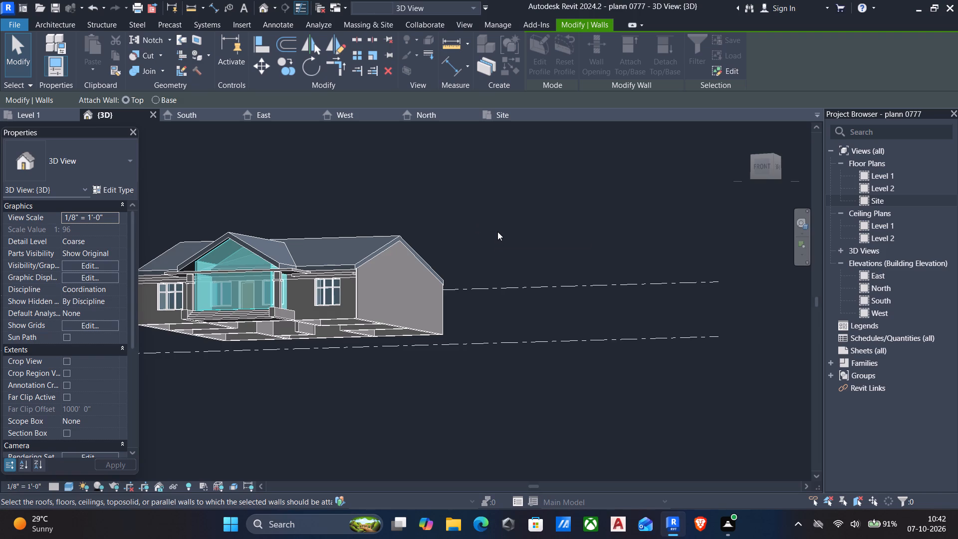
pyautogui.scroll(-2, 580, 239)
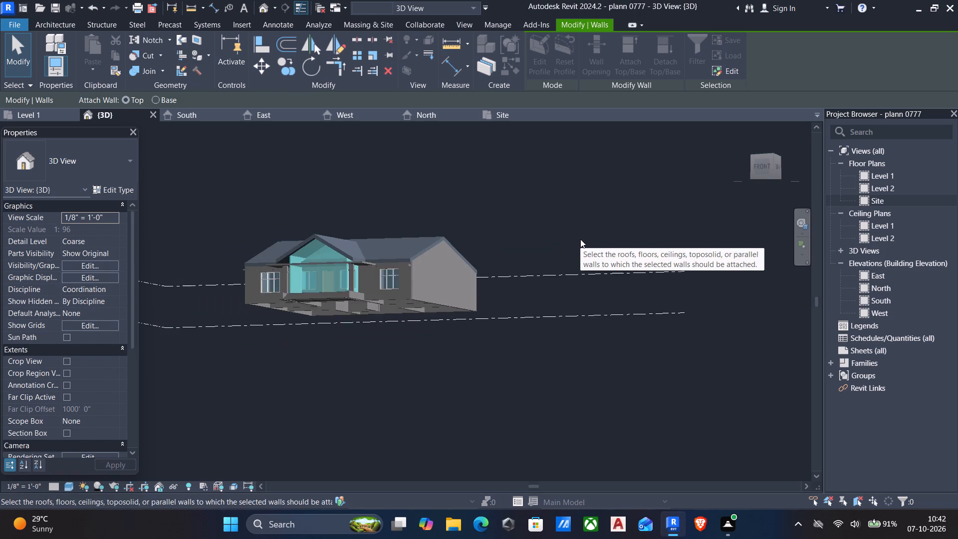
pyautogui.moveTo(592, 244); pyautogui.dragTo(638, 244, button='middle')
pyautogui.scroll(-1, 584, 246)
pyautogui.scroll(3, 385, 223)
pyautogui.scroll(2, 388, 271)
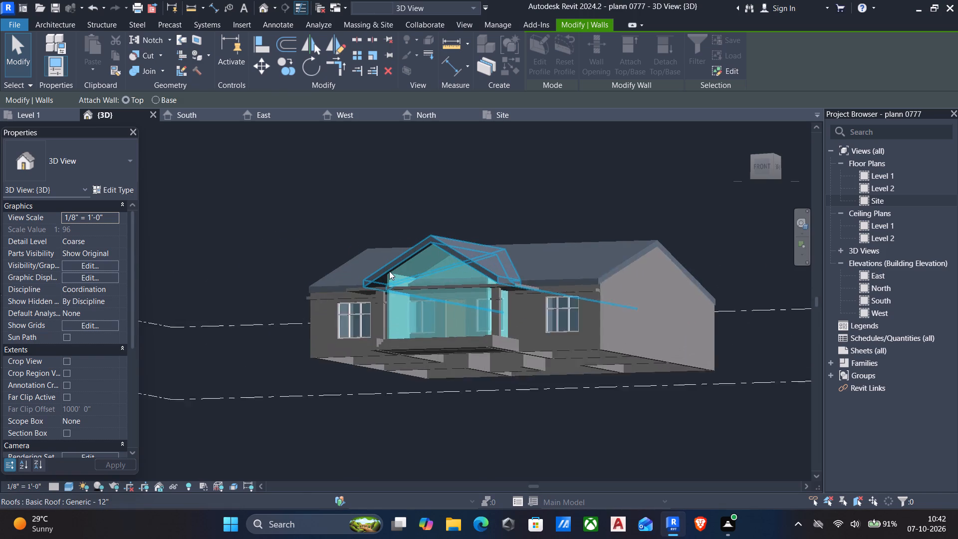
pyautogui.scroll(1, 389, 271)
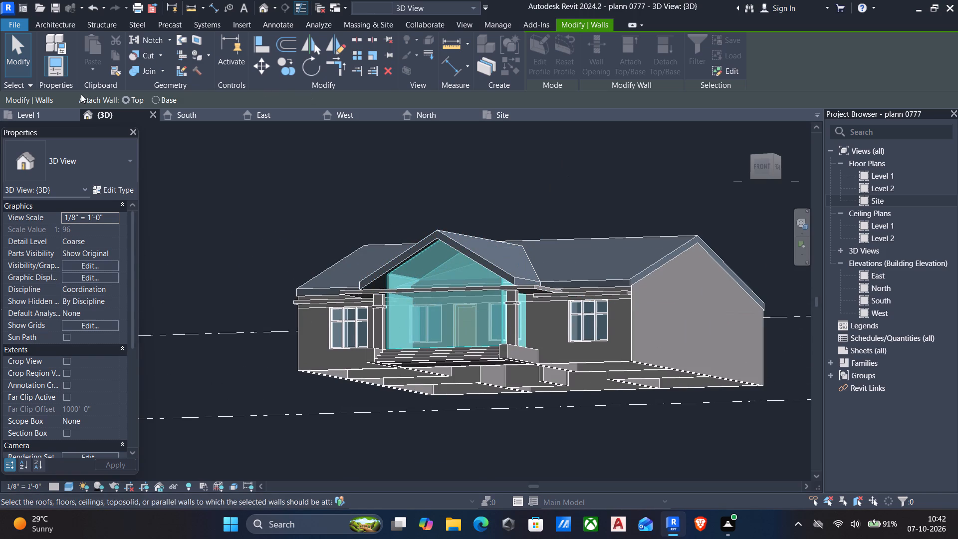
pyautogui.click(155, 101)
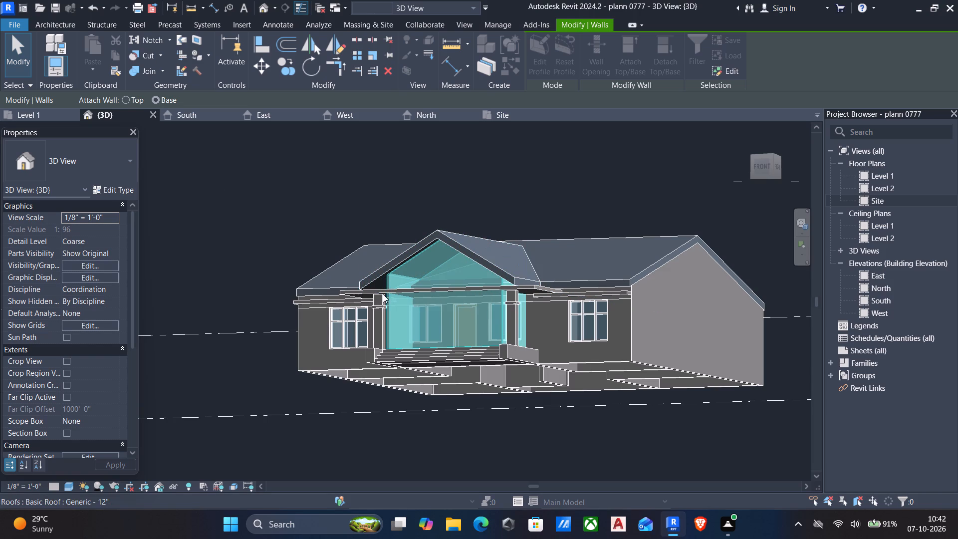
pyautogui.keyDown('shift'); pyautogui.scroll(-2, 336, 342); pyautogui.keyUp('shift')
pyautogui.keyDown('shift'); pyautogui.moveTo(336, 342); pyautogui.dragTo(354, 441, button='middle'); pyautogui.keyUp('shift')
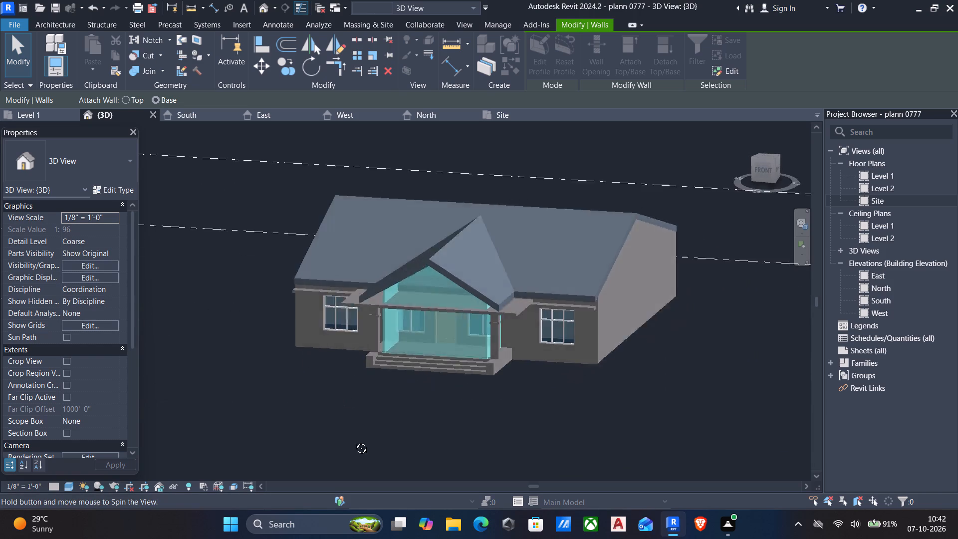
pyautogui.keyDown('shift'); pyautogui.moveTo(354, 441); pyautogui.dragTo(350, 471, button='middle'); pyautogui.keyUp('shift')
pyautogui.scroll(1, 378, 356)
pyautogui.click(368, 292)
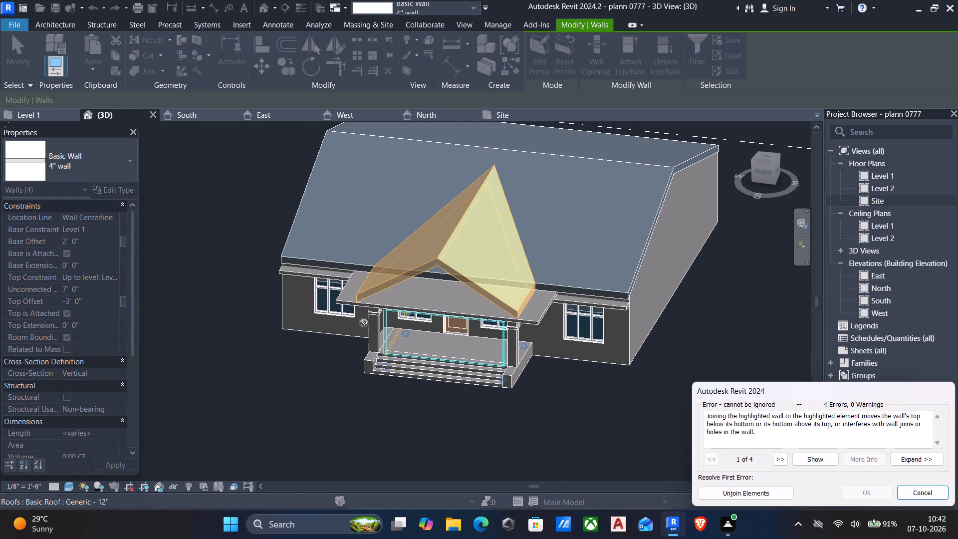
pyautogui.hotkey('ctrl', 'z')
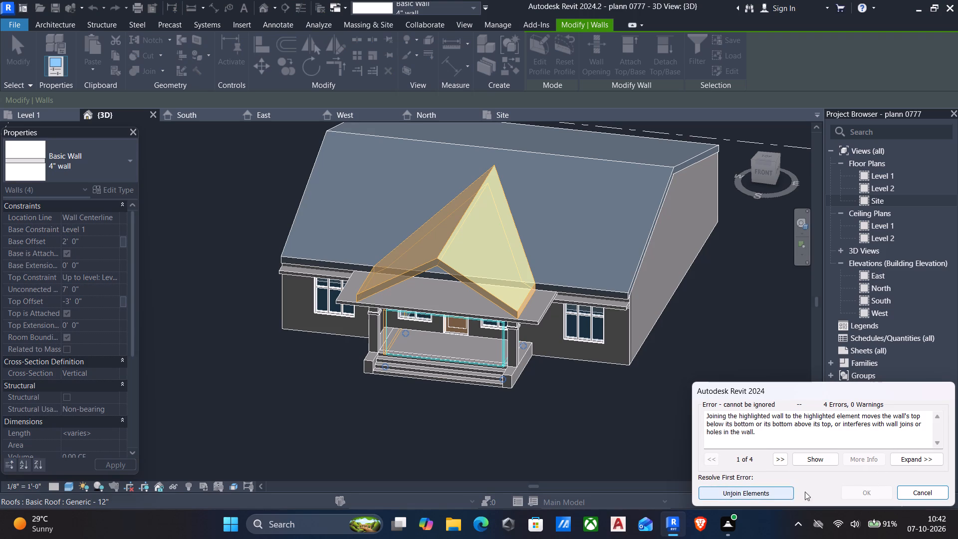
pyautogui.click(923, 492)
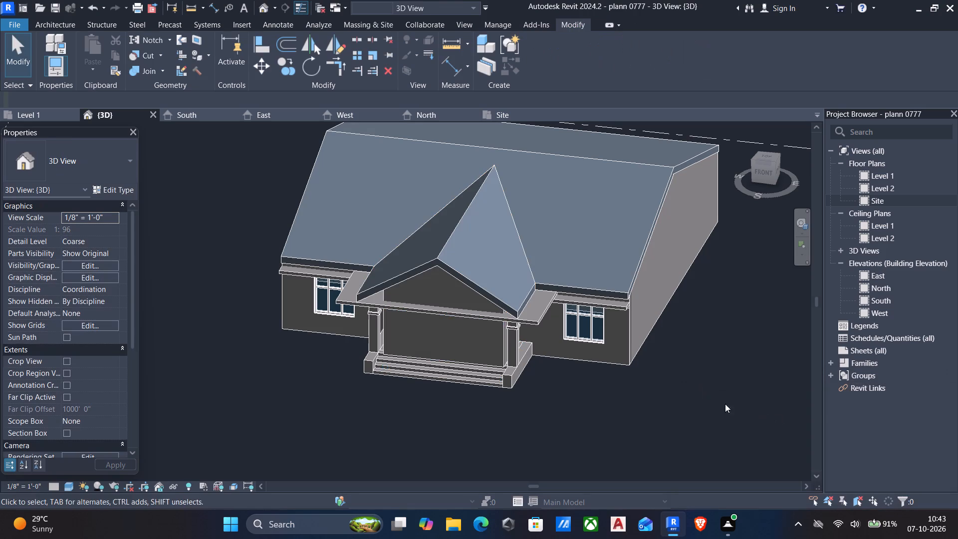
# Attach the bases of all four 4" porch walls to the main roof, unjoining the conflicting elements.
pyautogui.click(504, 342)
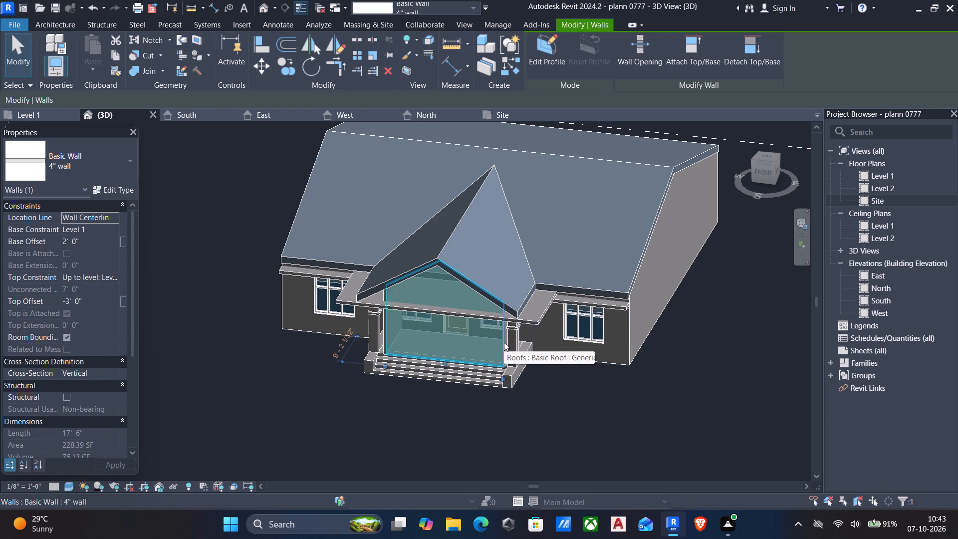
pyautogui.write('sa')
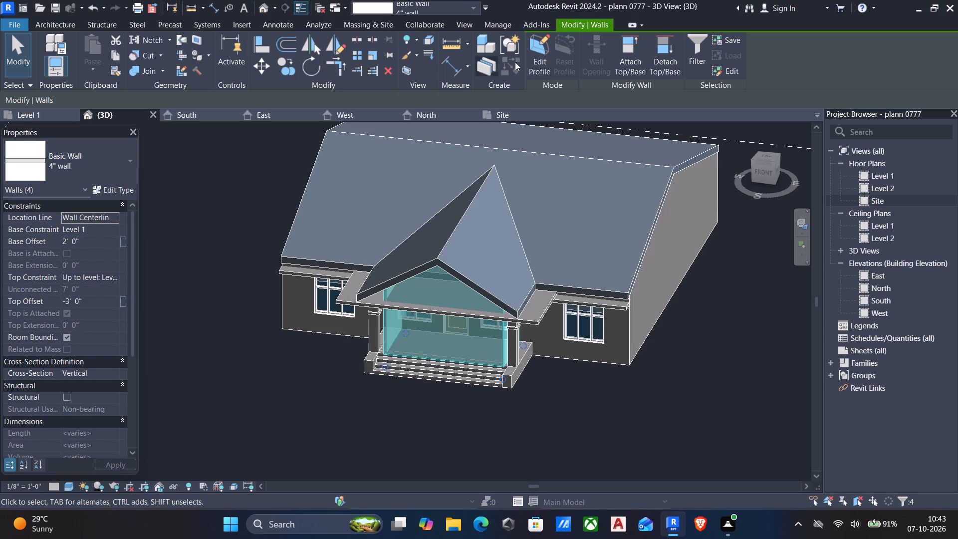
pyautogui.click(626, 57)
pyautogui.click(154, 99)
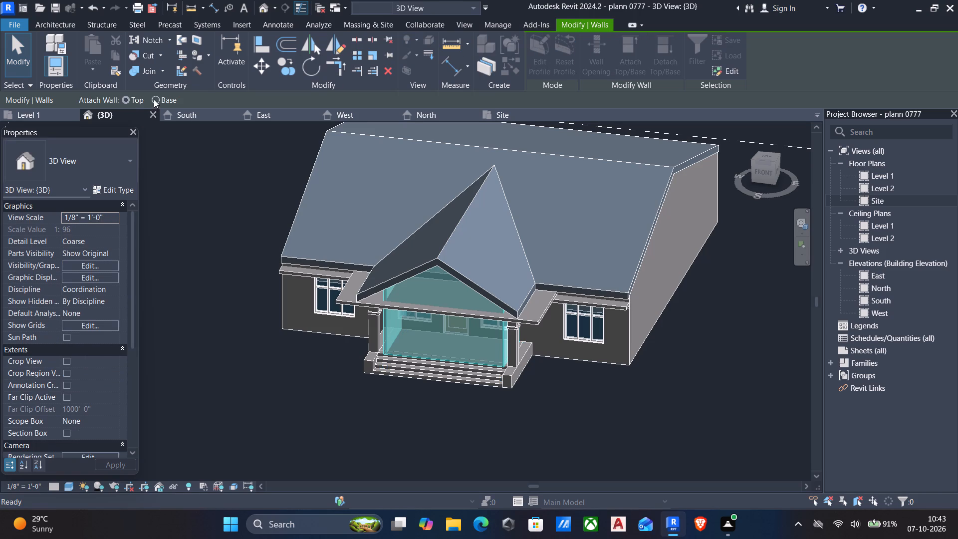
pyautogui.click(631, 287)
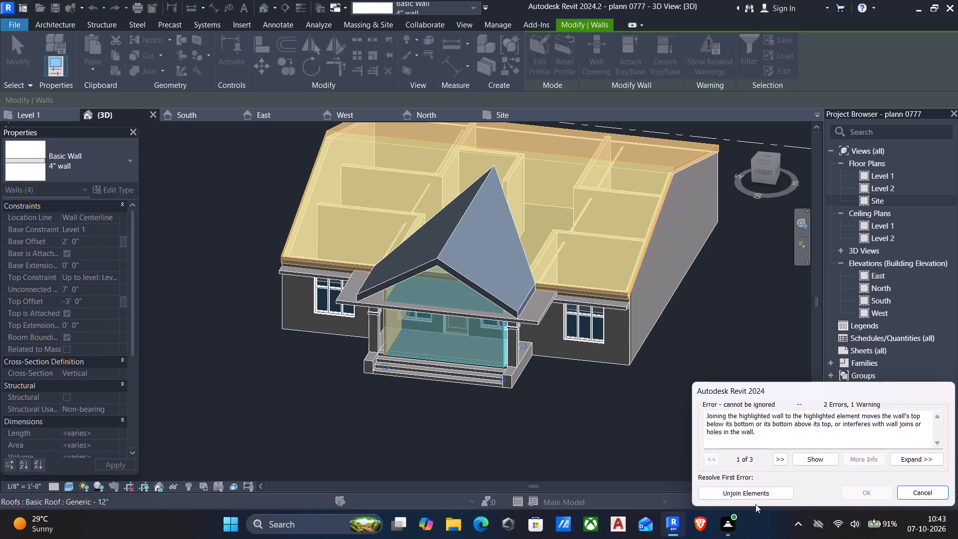
pyautogui.click(755, 494)
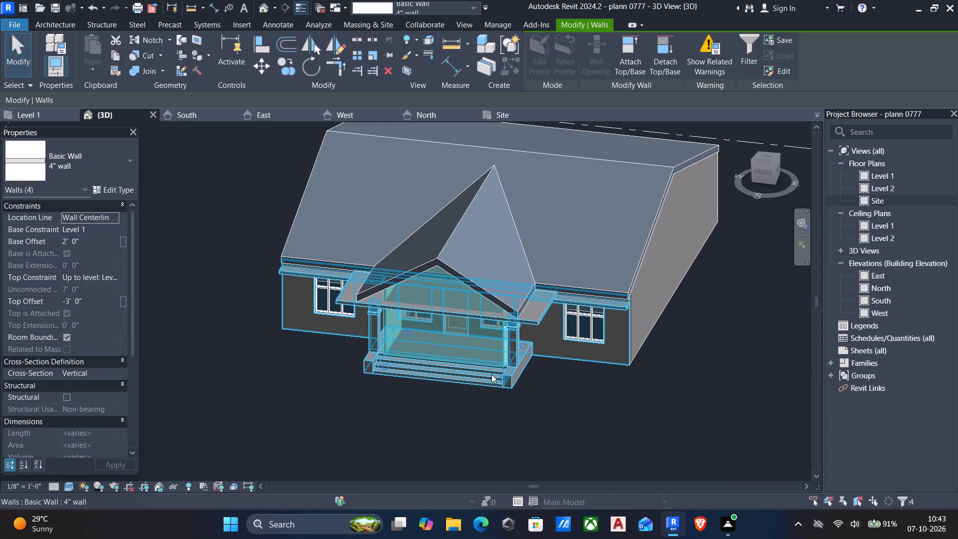
# Examine the 4" porch walls from the side, from below and from the front to check their bases.
pyautogui.scroll(-4, 469, 370)
pyautogui.keyDown('shift'); pyautogui.moveTo(467, 373); pyautogui.dragTo(289, 211, button='middle'); pyautogui.keyUp('shift')
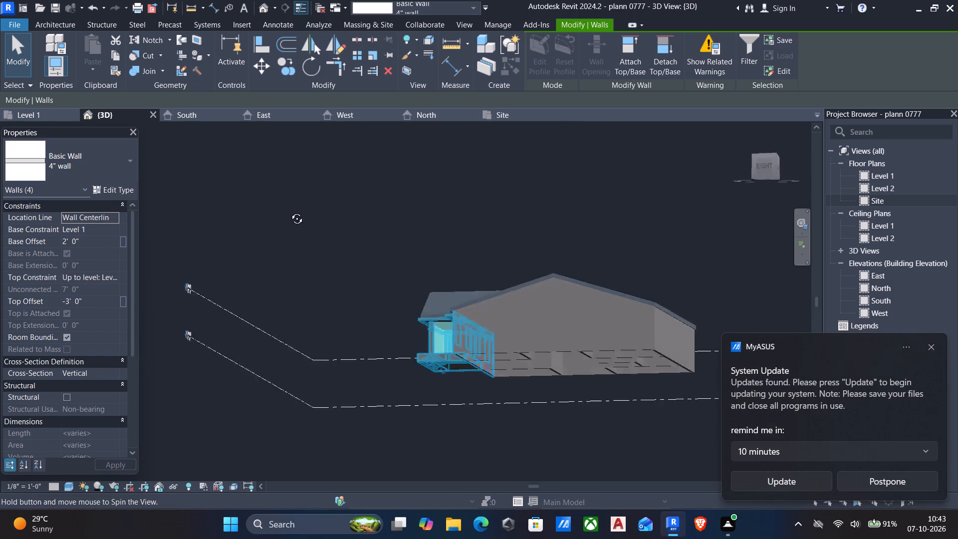
pyautogui.keyDown('shift'); pyautogui.moveTo(289, 211); pyautogui.dragTo(227, 174, button='middle'); pyautogui.keyUp('shift')
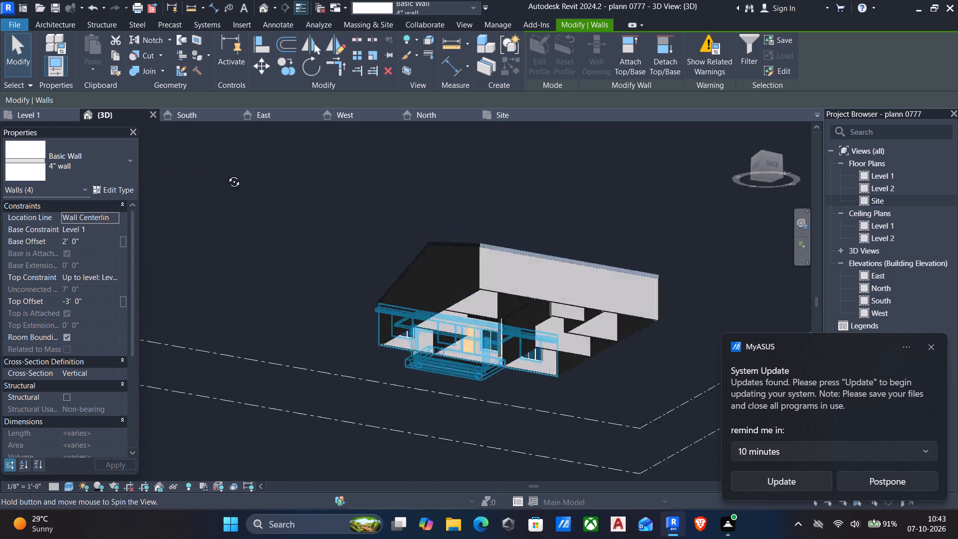
pyautogui.keyDown('shift'); pyautogui.moveTo(227, 174); pyautogui.dragTo(460, 223, button='middle'); pyautogui.keyUp('shift')
pyautogui.scroll(5, 463, 268)
pyautogui.press('Escape')
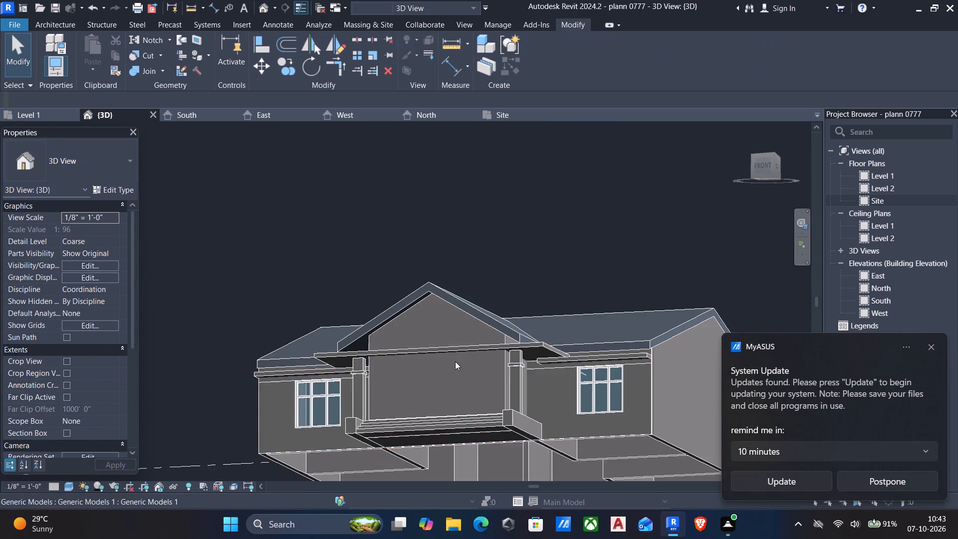
pyautogui.scroll(-4, 457, 368)
pyautogui.moveTo(455, 368); pyautogui.dragTo(456, 330, button='middle')
pyautogui.keyDown('shift'); pyautogui.moveTo(456, 330); pyautogui.dragTo(434, 389, button='middle'); pyautogui.keyUp('shift')
pyautogui.scroll(2, 537, 376)
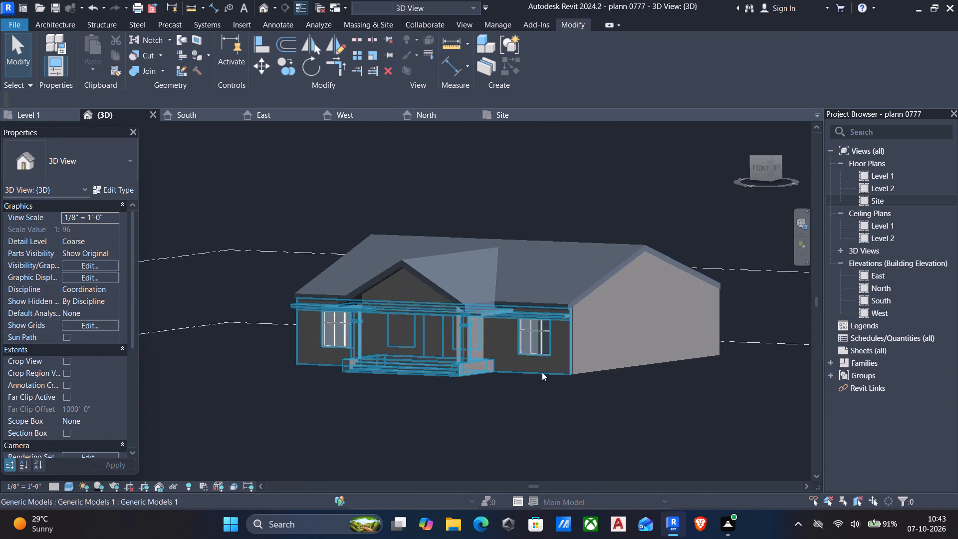
pyautogui.scroll(1, 542, 372)
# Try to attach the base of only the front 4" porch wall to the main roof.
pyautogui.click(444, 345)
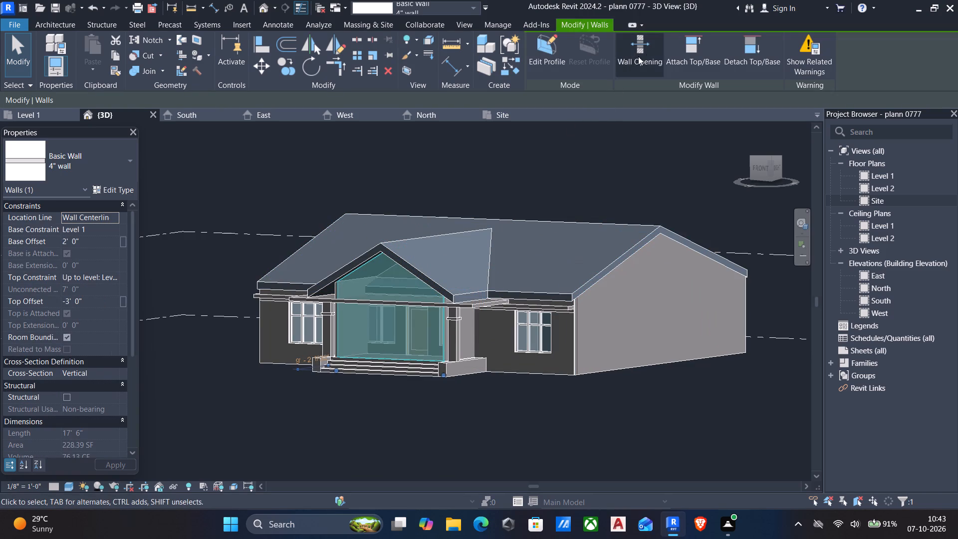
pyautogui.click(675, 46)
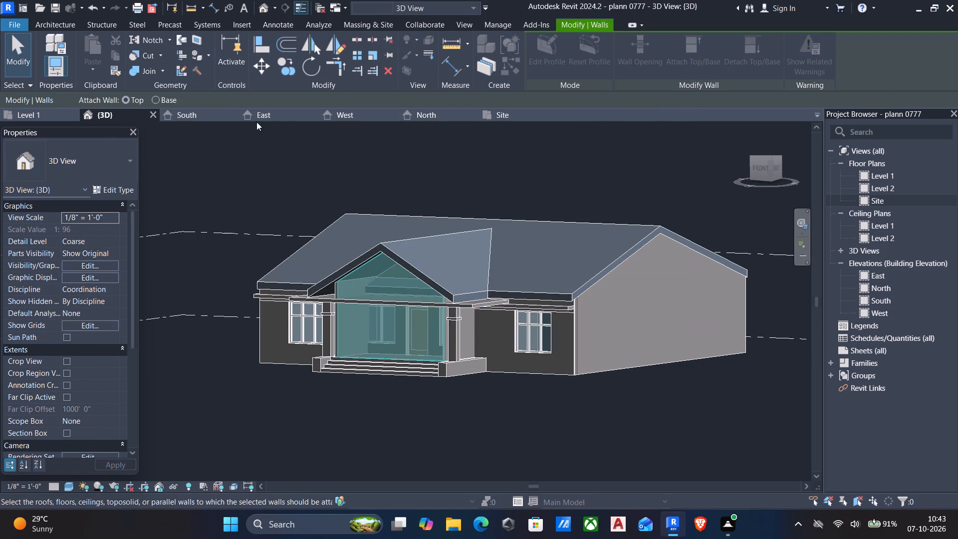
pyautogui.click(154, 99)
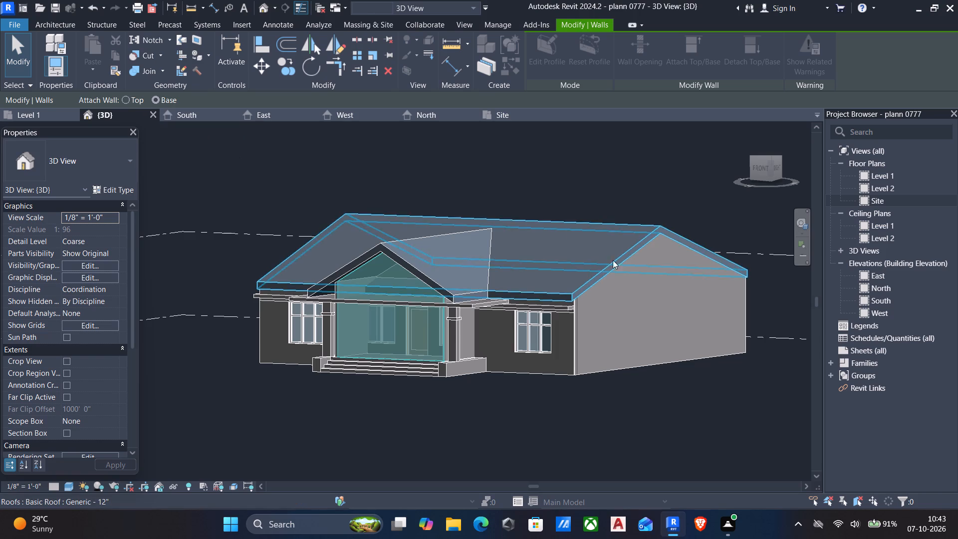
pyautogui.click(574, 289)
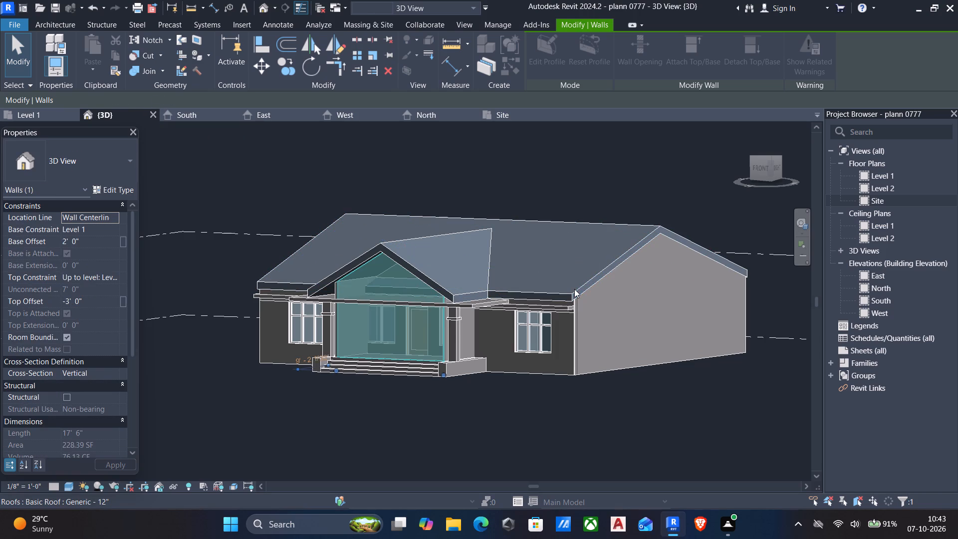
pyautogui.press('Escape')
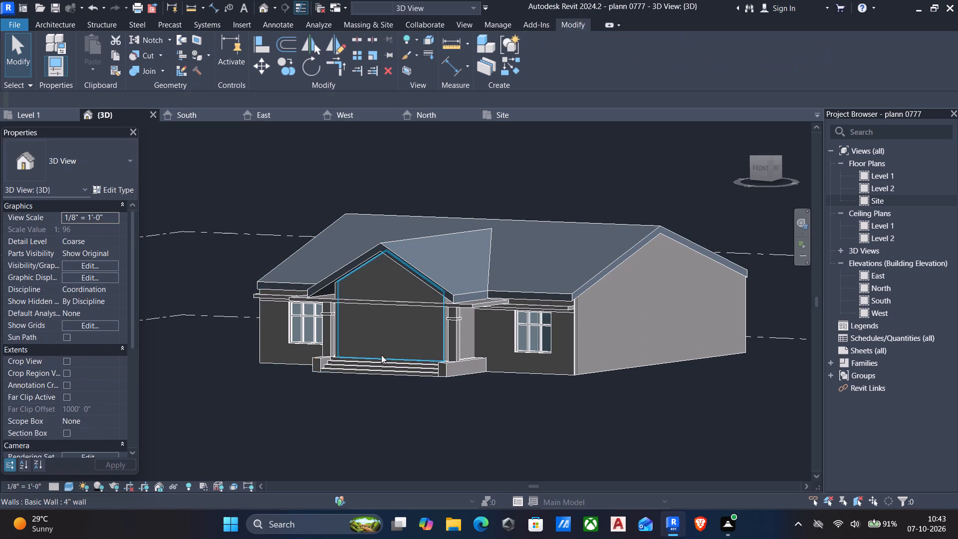
# Raise the base offset of the front 4" porch wall first to 5' and then to 10', and check the opened porch.
pyautogui.click(381, 355)
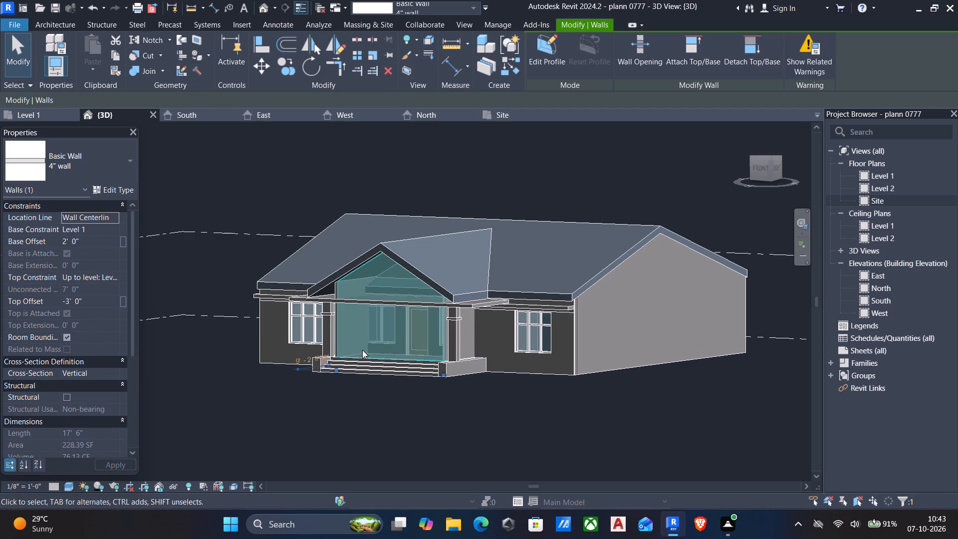
pyautogui.click(113, 240)
pyautogui.write("5'")
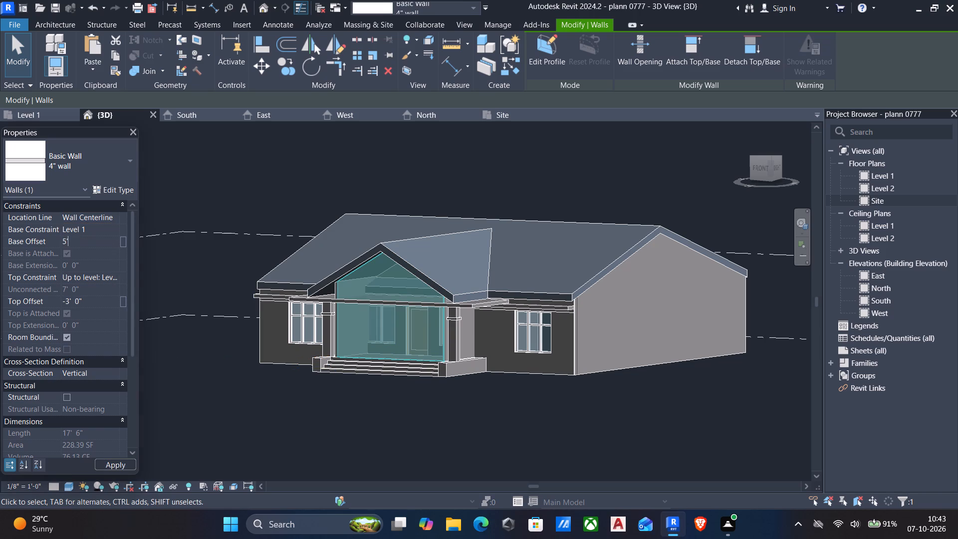
pyautogui.press('Return')
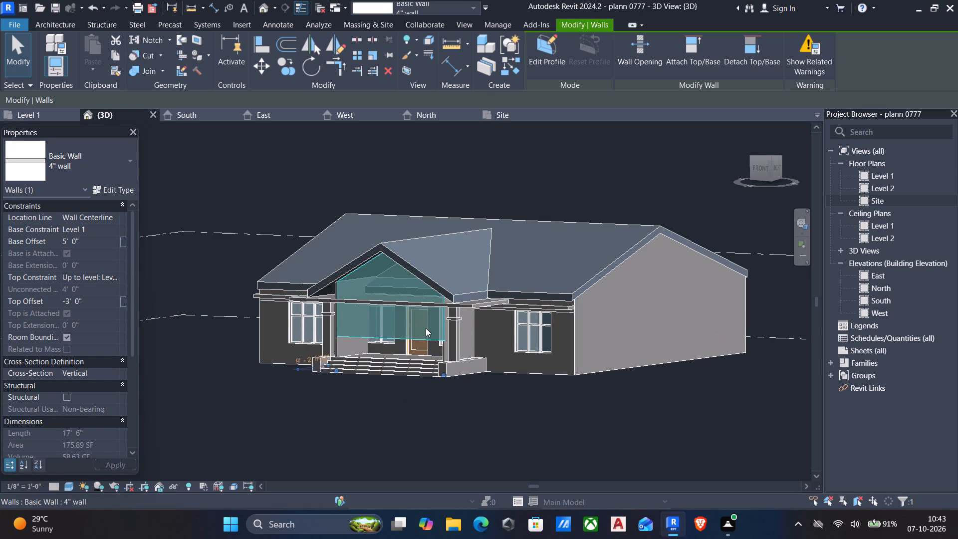
pyautogui.click(112, 242)
pyautogui.write("10'")
pyautogui.press('Return')
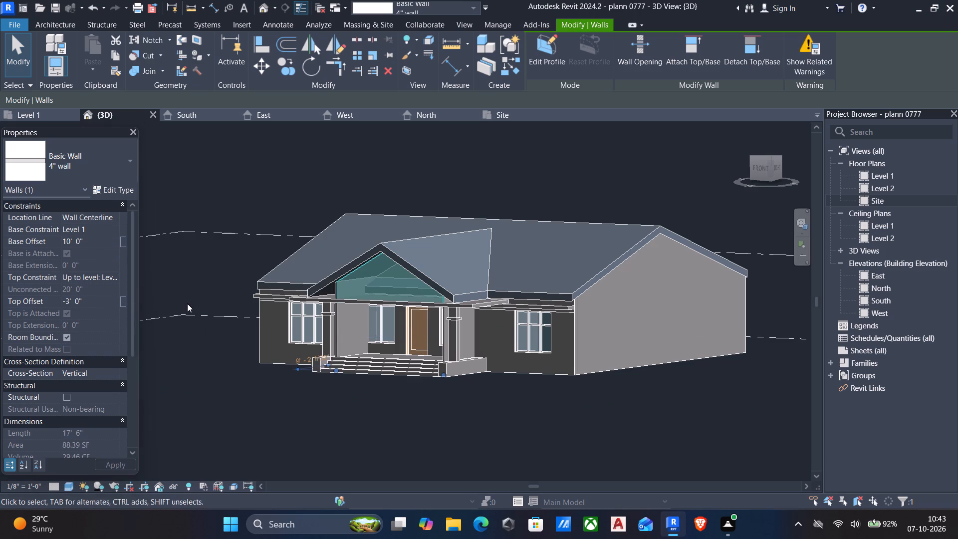
pyautogui.scroll(-1, 352, 366)
pyautogui.keyDown('shift'); pyautogui.moveTo(352, 366); pyautogui.dragTo(470, 348, button='middle'); pyautogui.keyUp('shift')
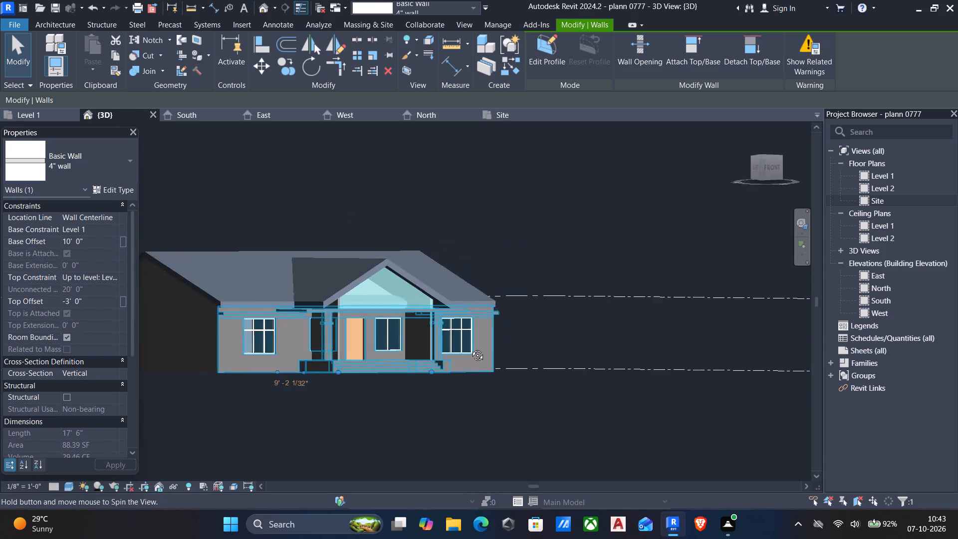
pyautogui.keyDown('shift'); pyautogui.moveTo(470, 348); pyautogui.dragTo(415, 372, button='middle'); pyautogui.keyUp('shift')
pyautogui.scroll(5, 415, 372)
pyautogui.scroll(4, 342, 326)
pyautogui.press('Escape')
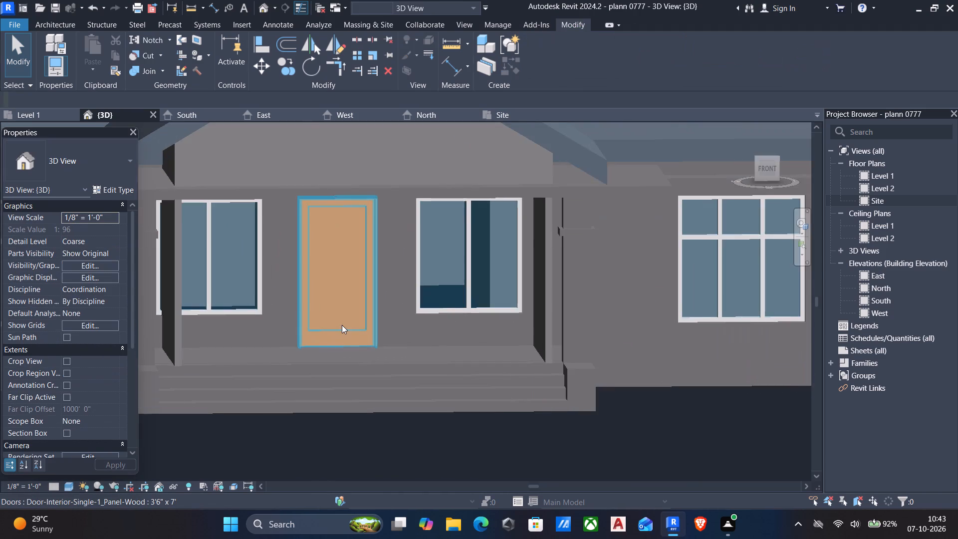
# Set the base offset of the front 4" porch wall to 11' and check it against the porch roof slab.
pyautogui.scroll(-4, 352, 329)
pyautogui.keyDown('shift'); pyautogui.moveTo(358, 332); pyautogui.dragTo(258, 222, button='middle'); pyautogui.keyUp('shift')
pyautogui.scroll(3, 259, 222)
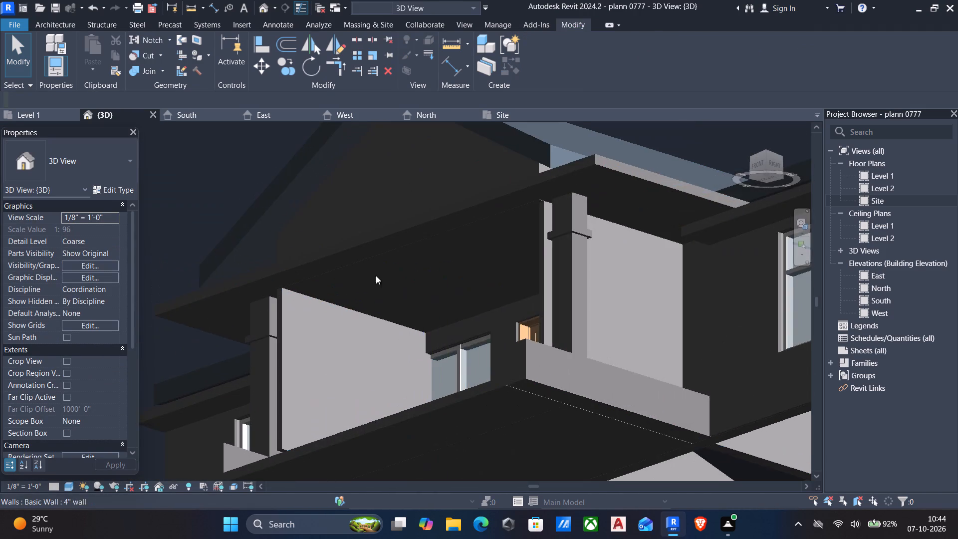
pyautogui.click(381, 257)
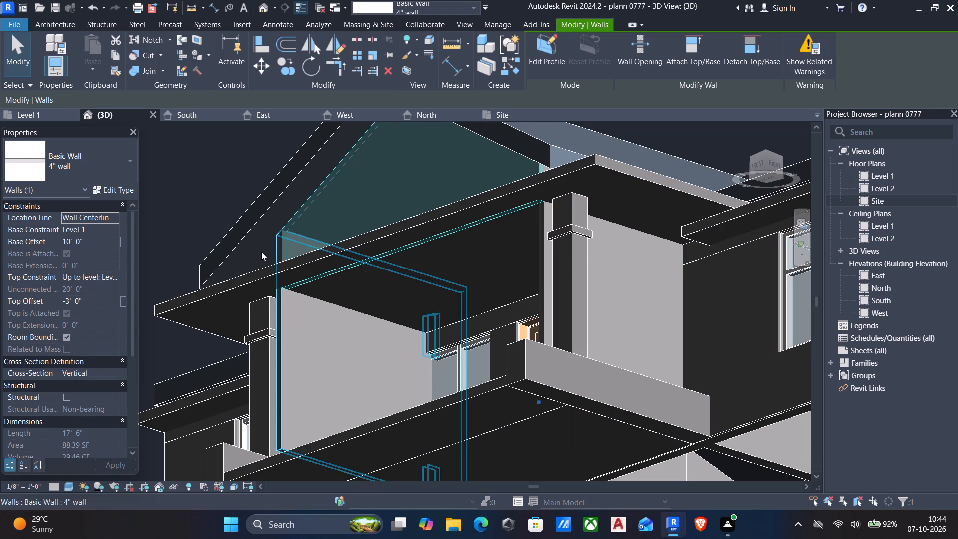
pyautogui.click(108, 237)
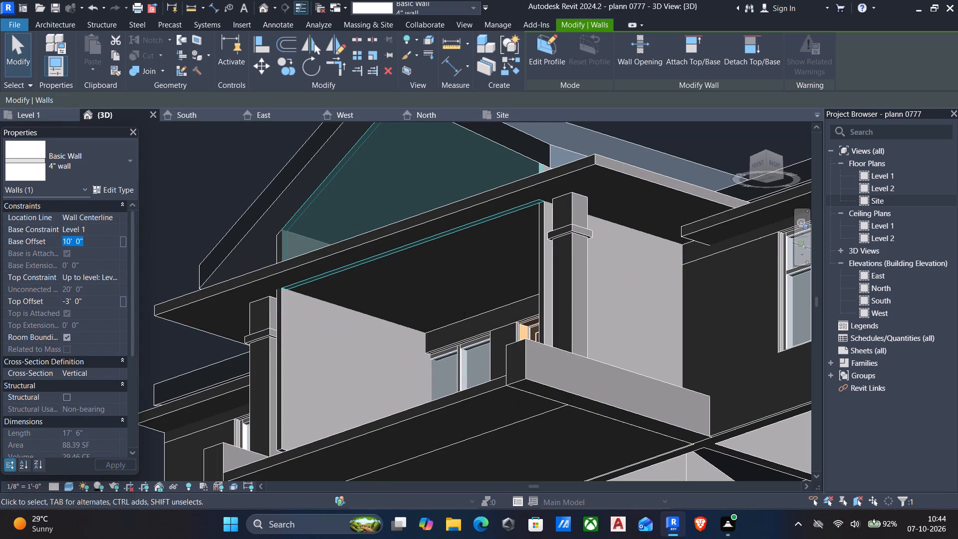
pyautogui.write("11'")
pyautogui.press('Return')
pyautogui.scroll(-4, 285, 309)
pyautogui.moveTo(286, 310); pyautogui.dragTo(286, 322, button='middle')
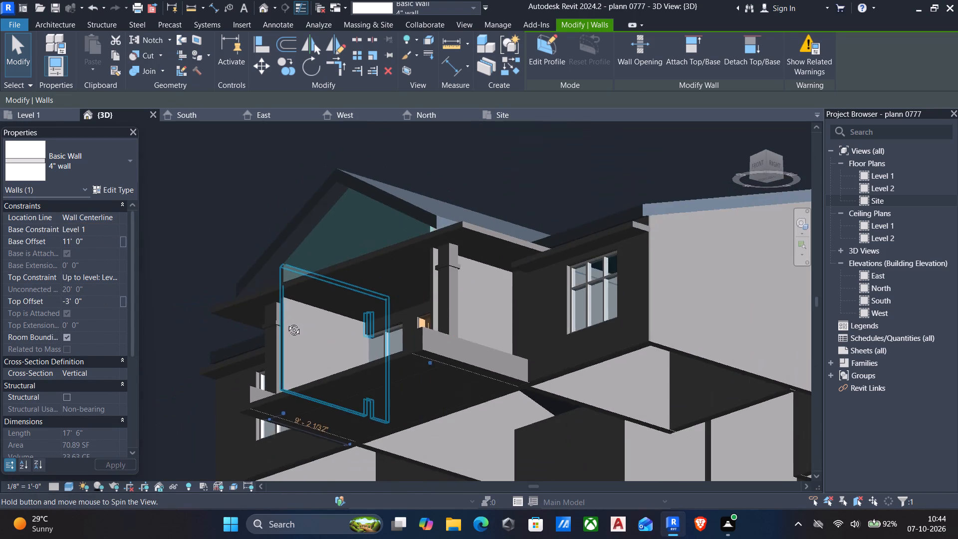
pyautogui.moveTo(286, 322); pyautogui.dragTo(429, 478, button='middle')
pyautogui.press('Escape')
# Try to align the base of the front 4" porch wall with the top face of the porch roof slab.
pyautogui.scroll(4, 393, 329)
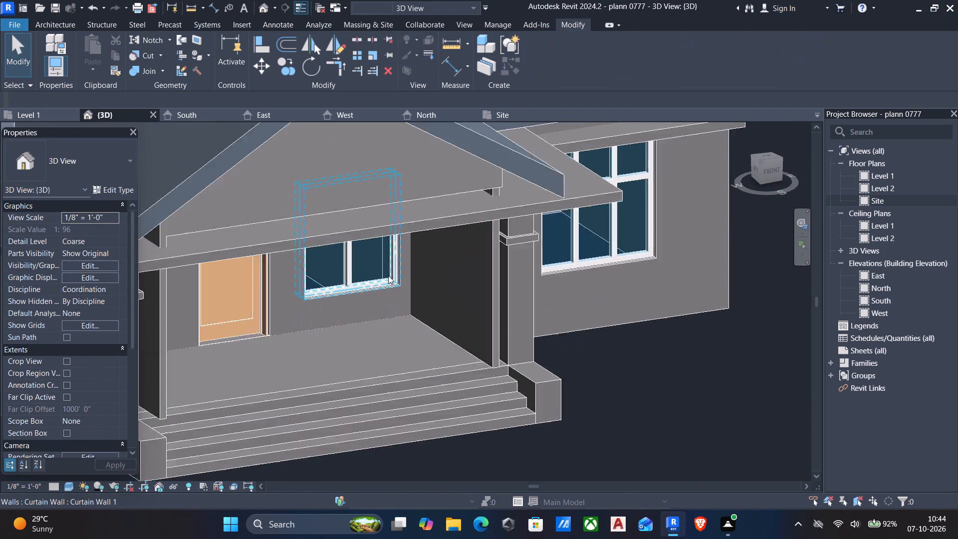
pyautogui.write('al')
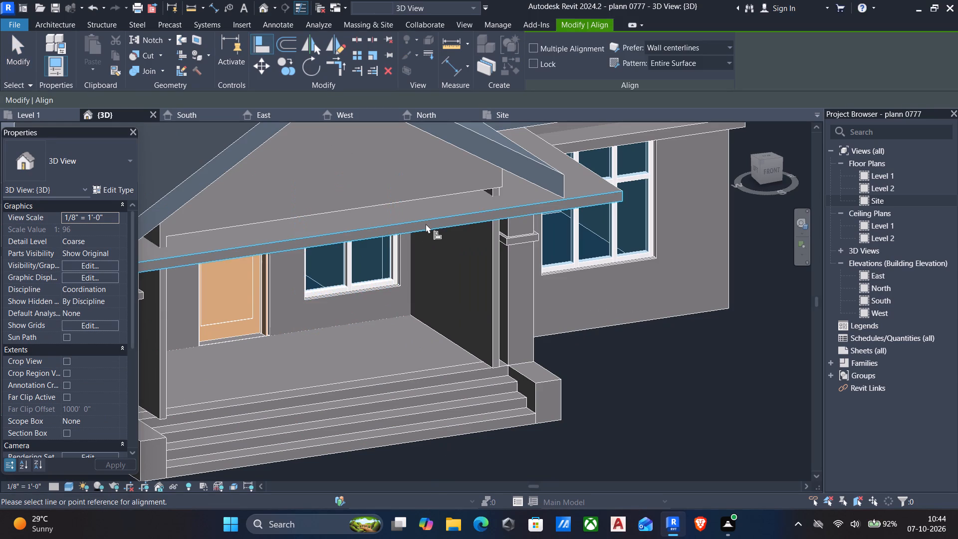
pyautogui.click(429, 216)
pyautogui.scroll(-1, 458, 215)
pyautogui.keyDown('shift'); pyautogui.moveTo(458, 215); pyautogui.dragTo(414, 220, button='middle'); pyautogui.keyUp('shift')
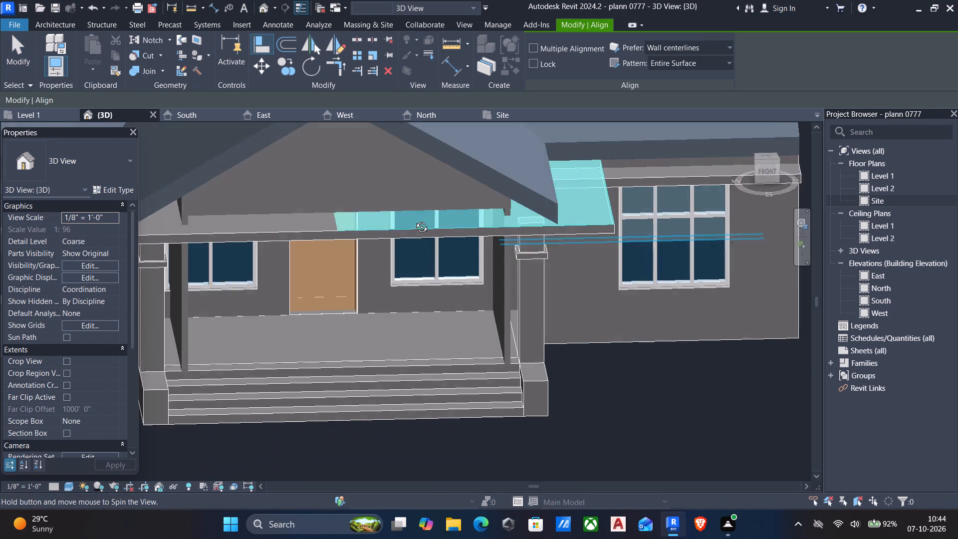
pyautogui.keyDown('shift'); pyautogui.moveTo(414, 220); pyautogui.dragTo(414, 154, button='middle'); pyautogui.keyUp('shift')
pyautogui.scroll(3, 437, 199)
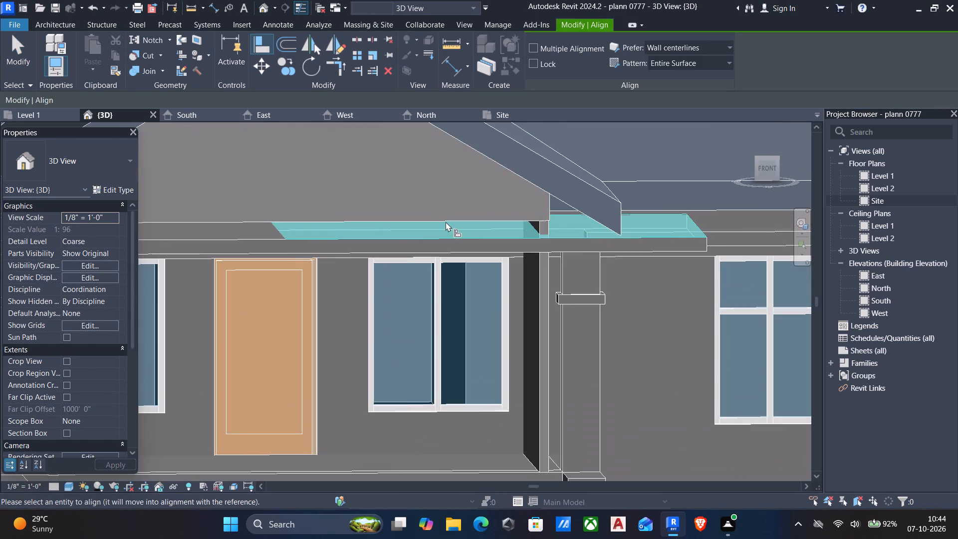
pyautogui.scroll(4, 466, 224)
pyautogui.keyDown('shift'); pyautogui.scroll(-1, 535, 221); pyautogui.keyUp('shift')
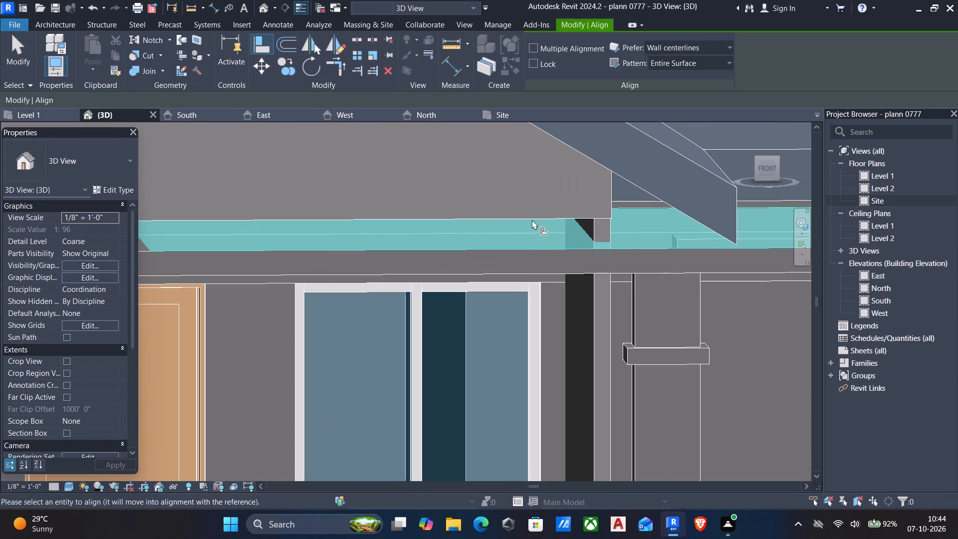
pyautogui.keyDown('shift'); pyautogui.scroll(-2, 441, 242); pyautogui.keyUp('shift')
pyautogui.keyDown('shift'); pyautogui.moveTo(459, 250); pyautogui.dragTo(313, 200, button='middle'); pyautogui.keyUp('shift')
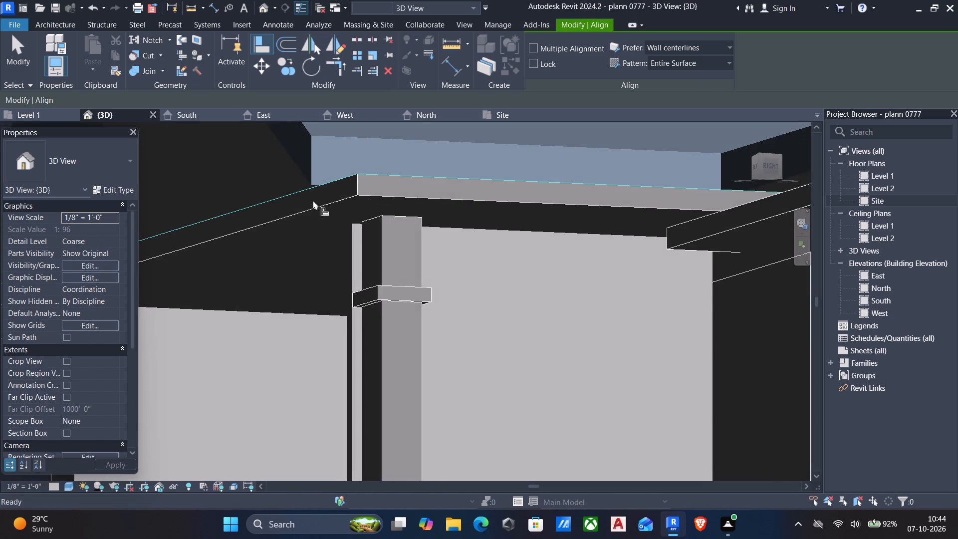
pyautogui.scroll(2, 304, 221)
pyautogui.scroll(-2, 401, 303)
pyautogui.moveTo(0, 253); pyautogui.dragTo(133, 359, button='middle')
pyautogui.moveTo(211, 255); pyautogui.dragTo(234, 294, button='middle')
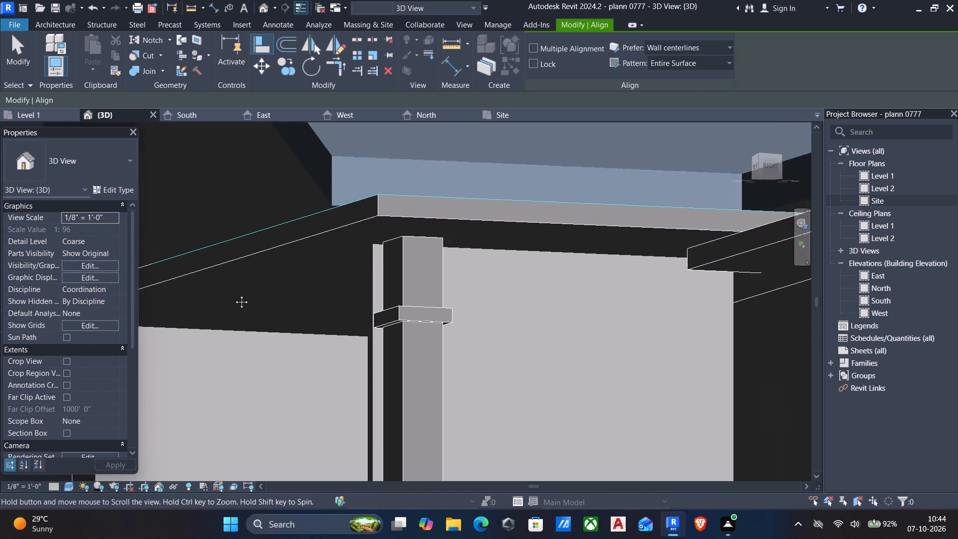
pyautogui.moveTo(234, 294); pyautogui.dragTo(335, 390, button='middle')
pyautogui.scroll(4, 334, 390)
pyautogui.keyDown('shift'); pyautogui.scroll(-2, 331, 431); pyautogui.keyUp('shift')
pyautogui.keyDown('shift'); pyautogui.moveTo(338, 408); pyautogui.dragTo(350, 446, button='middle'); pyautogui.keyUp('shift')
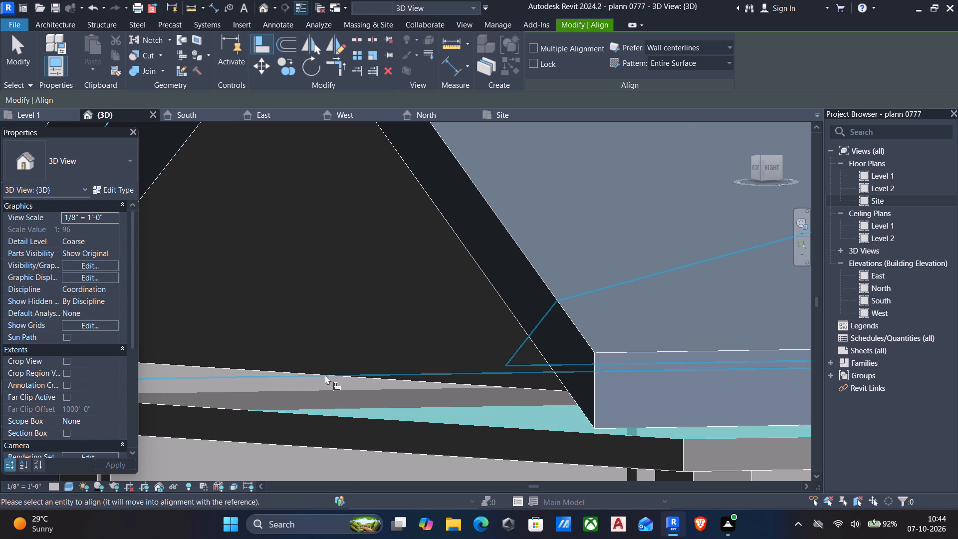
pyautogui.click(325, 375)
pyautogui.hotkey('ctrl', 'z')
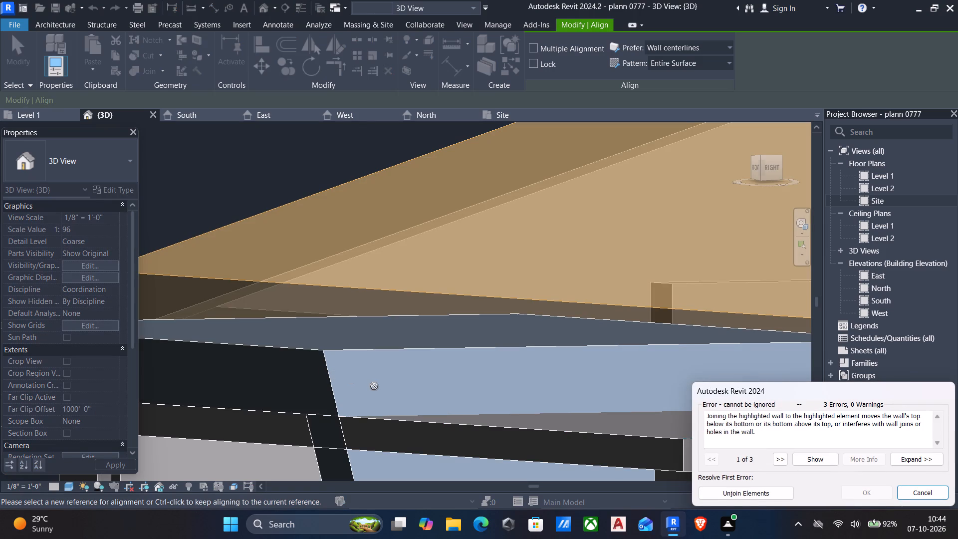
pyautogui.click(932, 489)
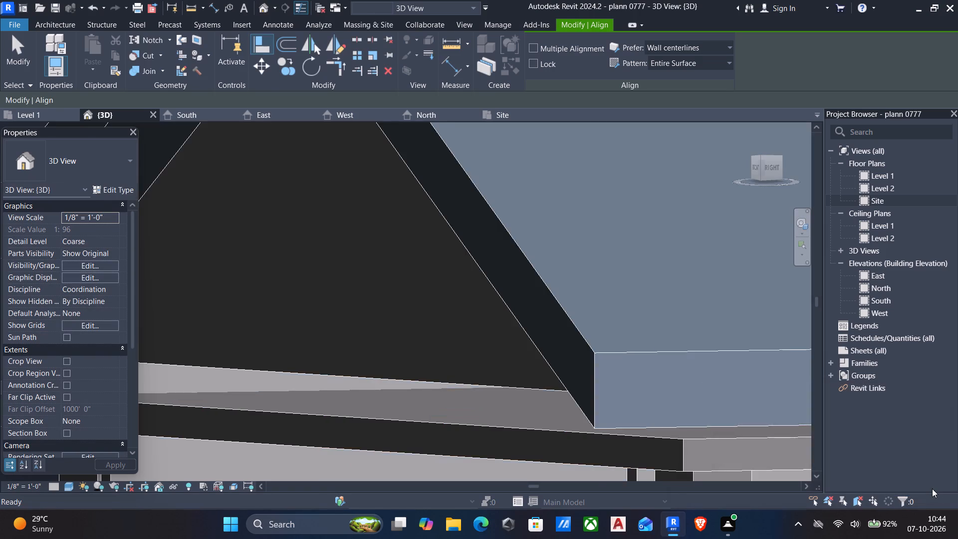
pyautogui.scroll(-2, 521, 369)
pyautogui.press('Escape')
# Set the base offset of the front 4" porch wall to 10' 6".
pyautogui.click(425, 377)
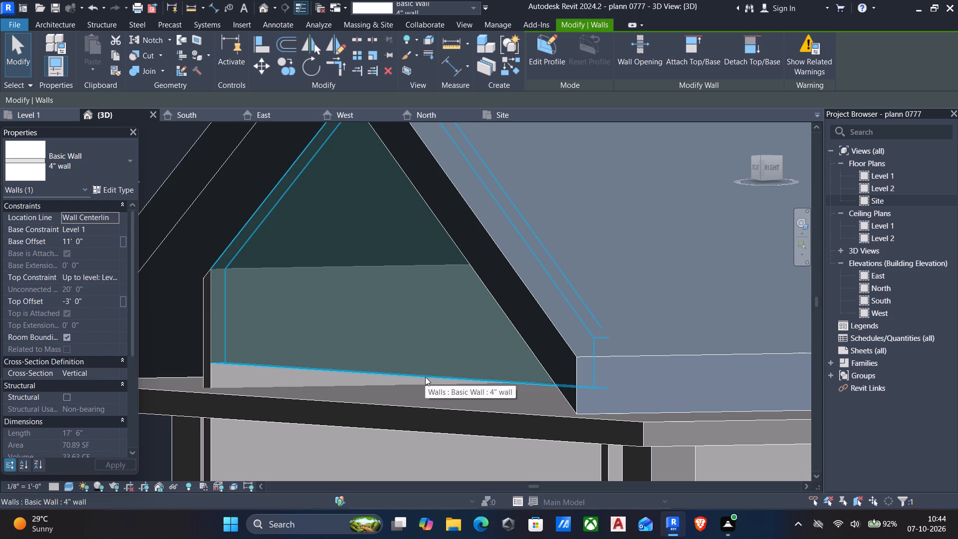
pyautogui.click(96, 240)
pyautogui.write('10')
pyautogui.write("'6")
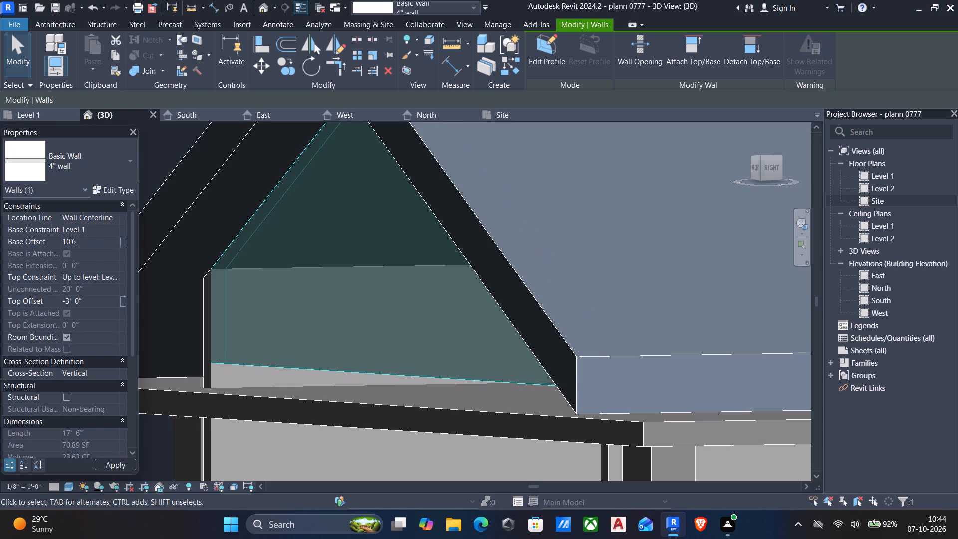
pyautogui.hotkey('shift', '"')
pyautogui.press('Return')
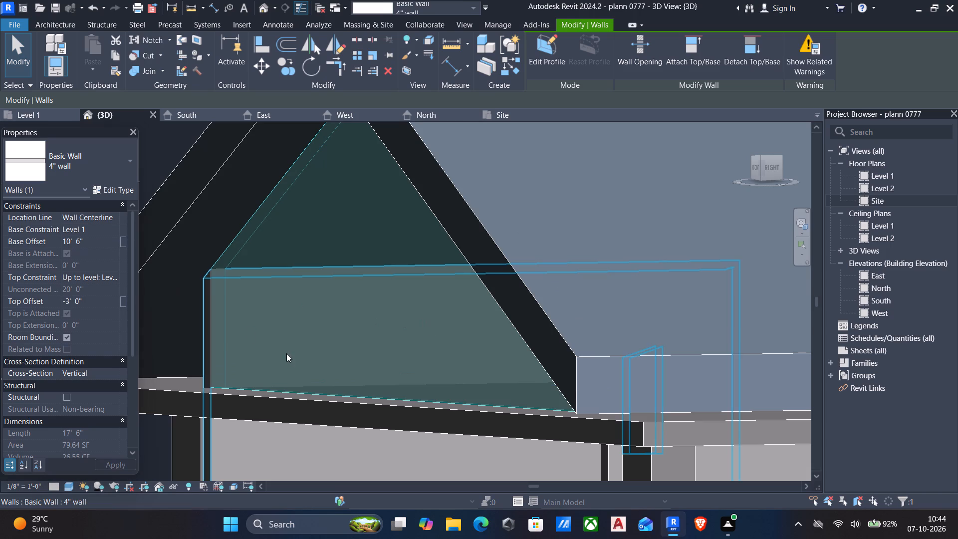
pyautogui.press('Escape')
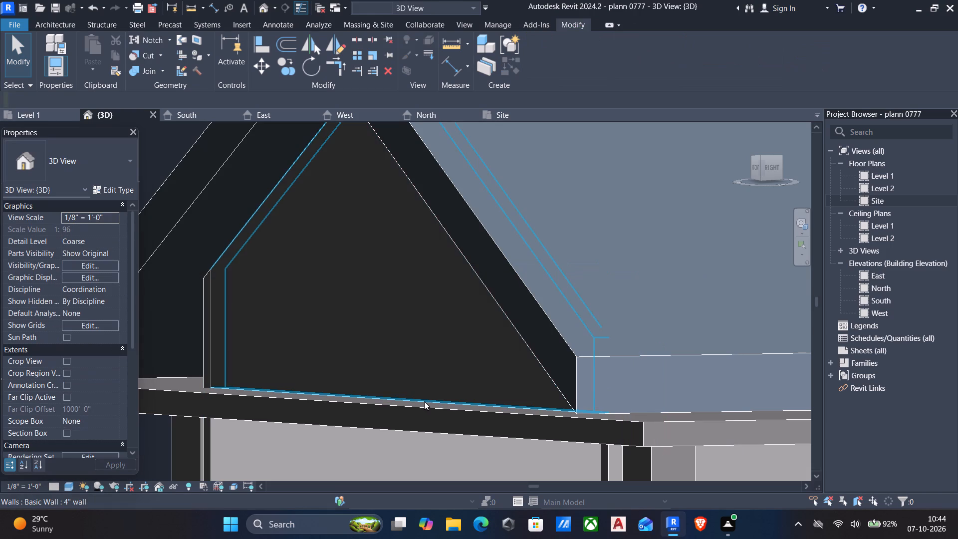
# Examine the porch gable and remaining 4" side walls from the front, from below and from behind.
pyautogui.scroll(-4, 424, 401)
pyautogui.keyDown('shift'); pyautogui.moveTo(425, 401); pyautogui.dragTo(526, 389, button='middle'); pyautogui.keyUp('shift')
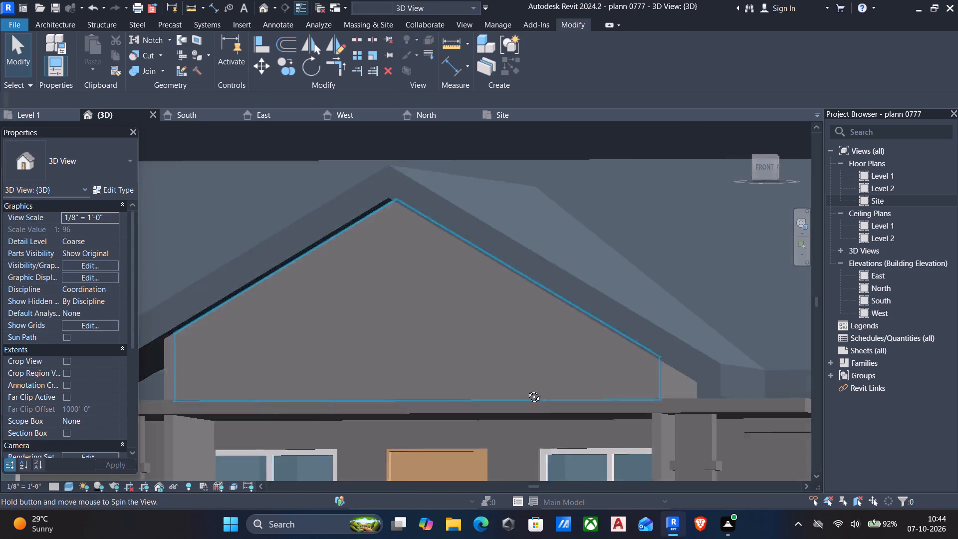
pyautogui.keyDown('shift'); pyautogui.moveTo(526, 389); pyautogui.dragTo(544, 382, button='middle'); pyautogui.keyUp('shift')
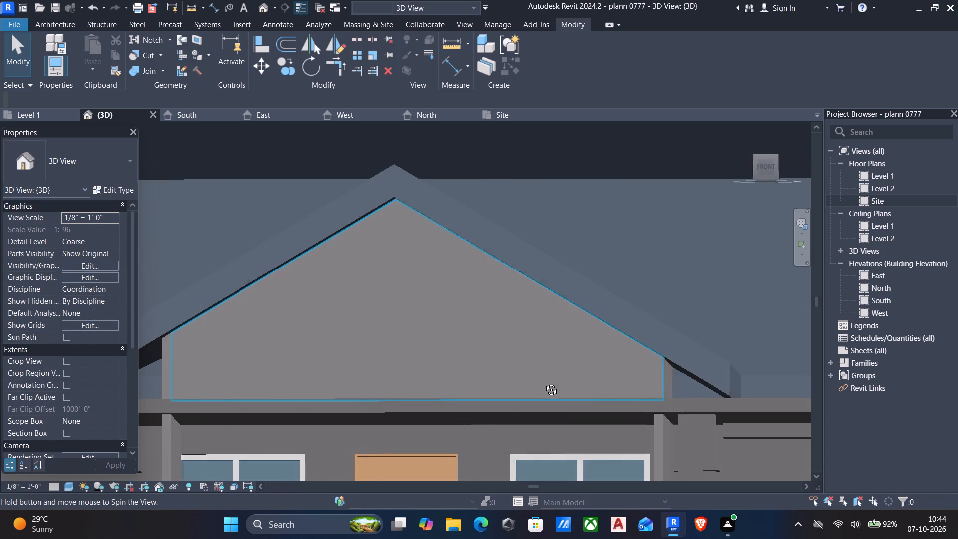
pyautogui.keyDown('shift'); pyautogui.moveTo(544, 382); pyautogui.dragTo(271, 284, button='middle'); pyautogui.keyUp('shift')
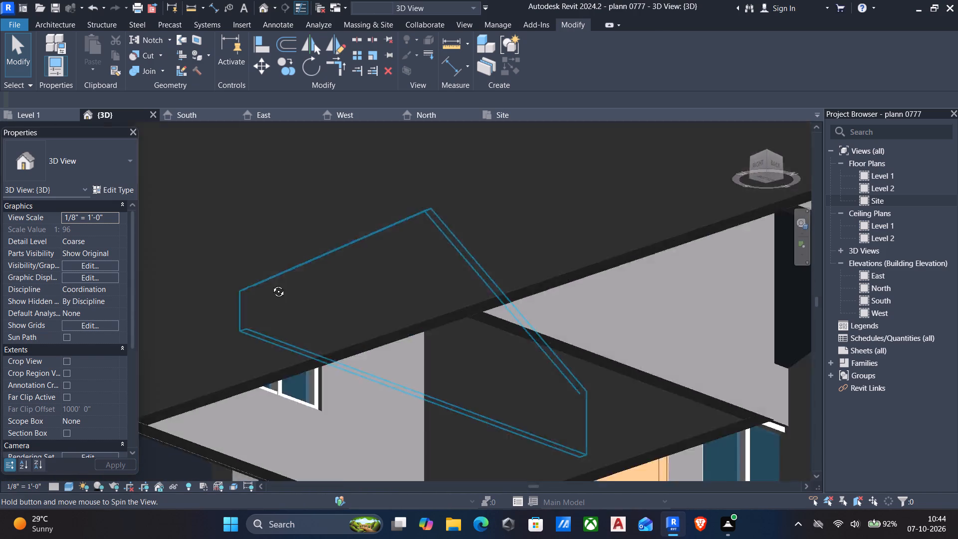
pyautogui.keyDown('shift'); pyautogui.moveTo(271, 284); pyautogui.dragTo(172, 266, button='middle'); pyautogui.keyUp('shift')
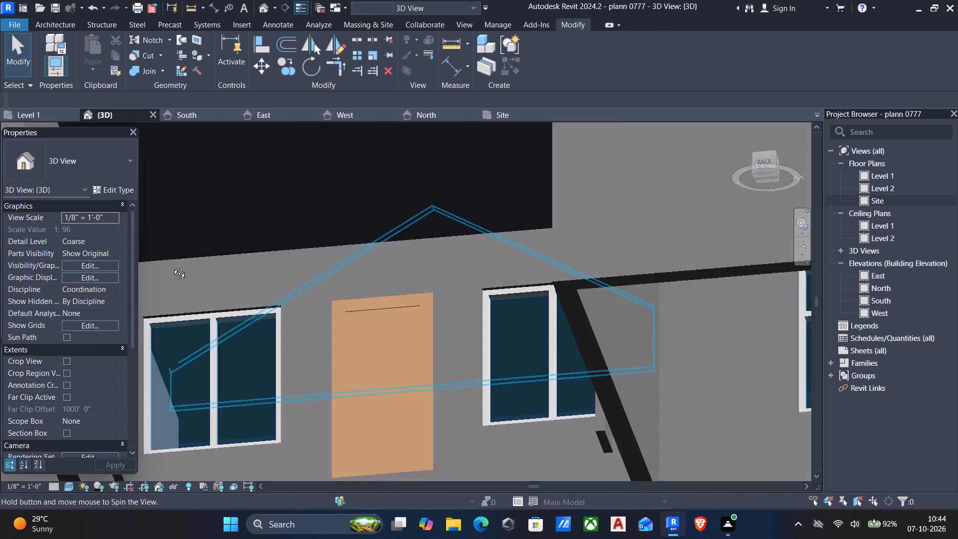
pyautogui.keyDown('shift'); pyautogui.moveTo(172, 266); pyautogui.dragTo(237, 296, button='middle'); pyautogui.keyUp('shift')
pyautogui.scroll(-3, 414, 344)
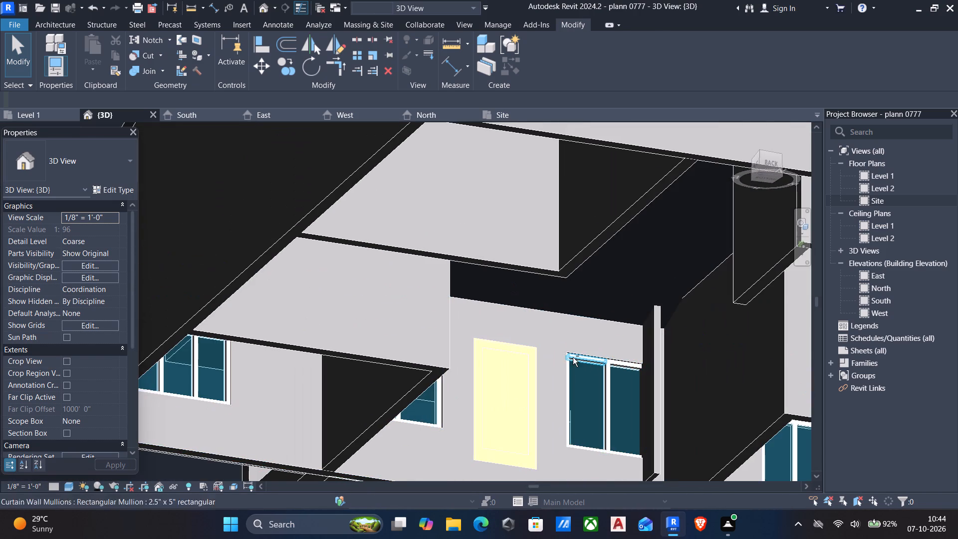
pyautogui.scroll(-3, 556, 348)
pyautogui.scroll(-2, 559, 407)
pyautogui.moveTo(574, 408); pyautogui.dragTo(636, 174, button='middle')
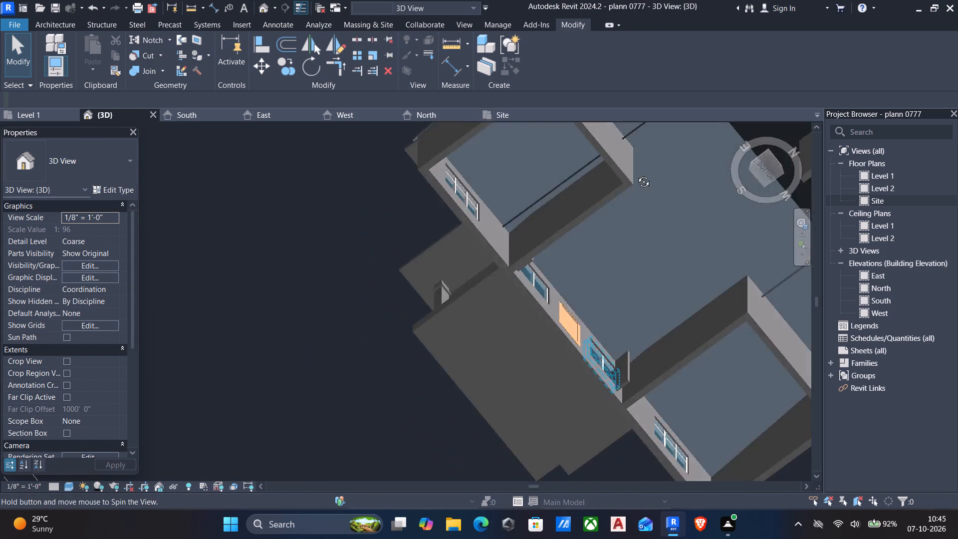
pyautogui.moveTo(636, 174); pyautogui.dragTo(781, 332, button='middle')
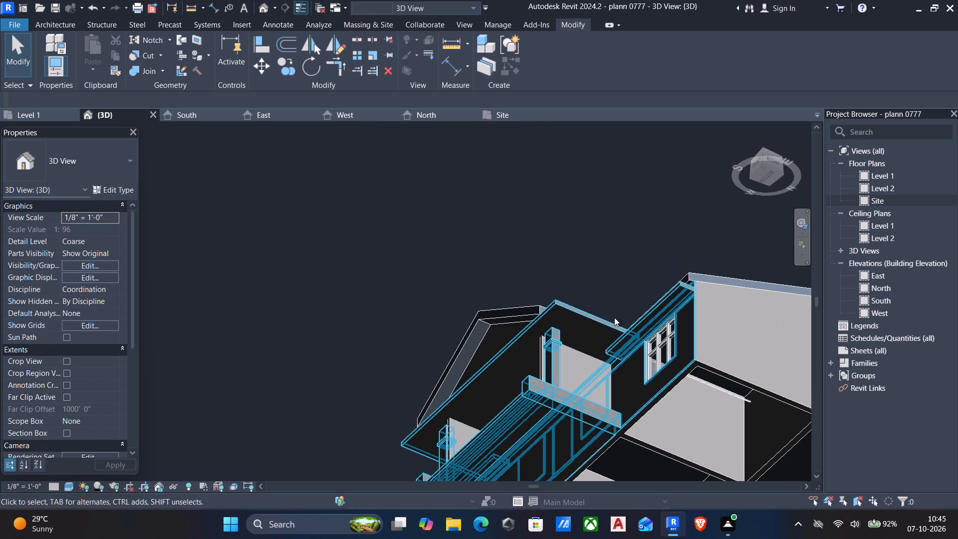
pyautogui.keyDown('shift'); pyautogui.moveTo(591, 309); pyautogui.dragTo(619, 429, button='middle'); pyautogui.keyUp('shift')
pyautogui.keyDown('shift'); pyautogui.scroll(-1, 591, 309); pyautogui.keyUp('shift')
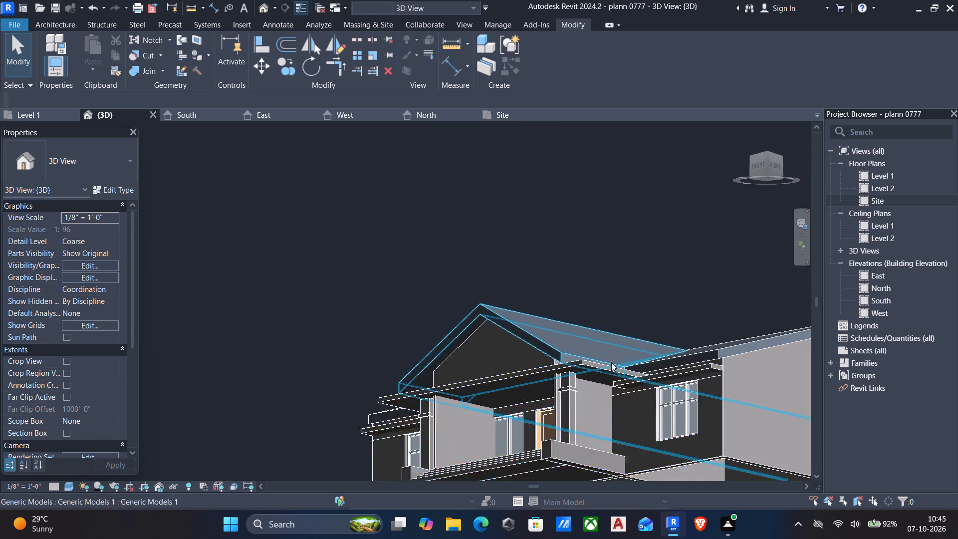
pyautogui.scroll(3, 601, 359)
pyautogui.scroll(-4, 620, 373)
pyautogui.moveTo(621, 376); pyautogui.dragTo(582, 358, button='middle')
pyautogui.keyDown('shift'); pyautogui.moveTo(578, 357); pyautogui.dragTo(451, 286, button='middle'); pyautogui.keyUp('shift')
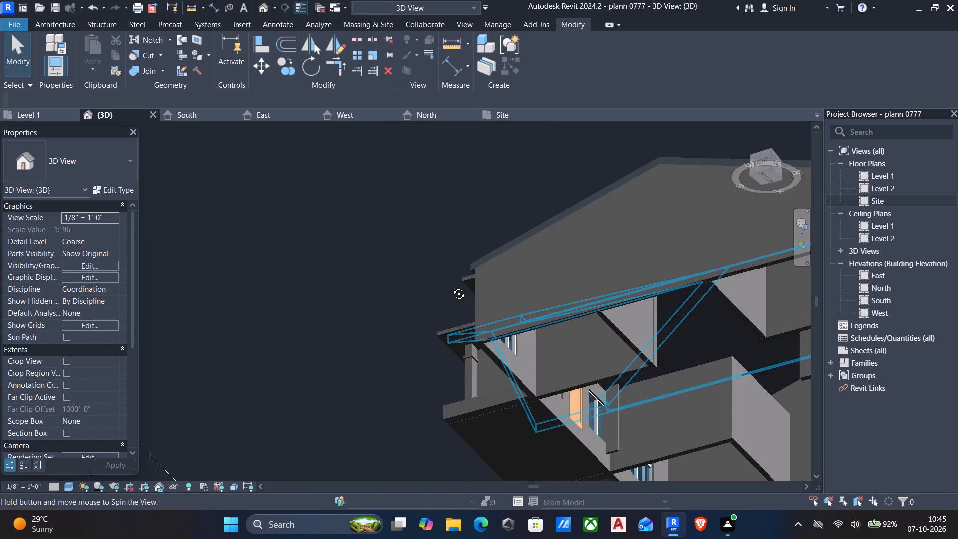
pyautogui.keyDown('shift'); pyautogui.moveTo(451, 286); pyautogui.dragTo(343, 307, button='middle'); pyautogui.keyUp('shift')
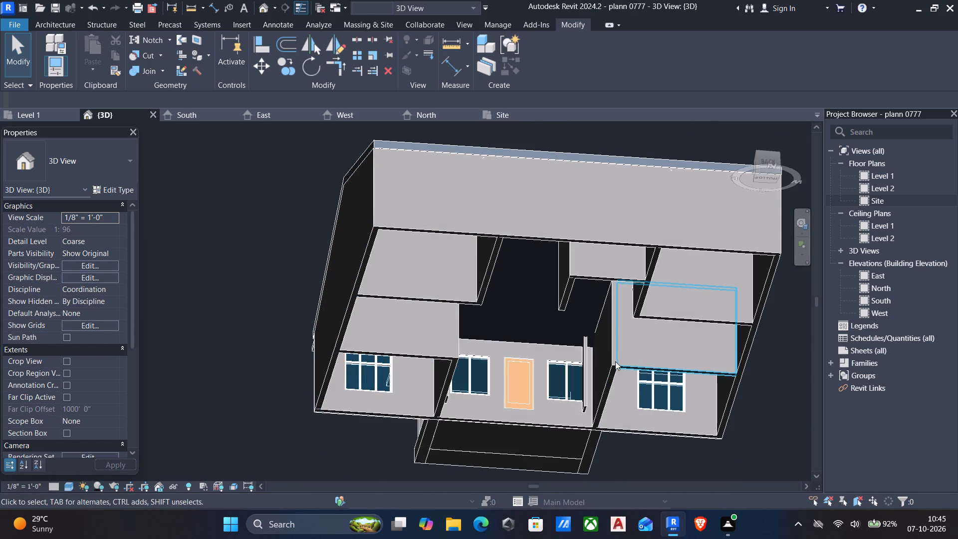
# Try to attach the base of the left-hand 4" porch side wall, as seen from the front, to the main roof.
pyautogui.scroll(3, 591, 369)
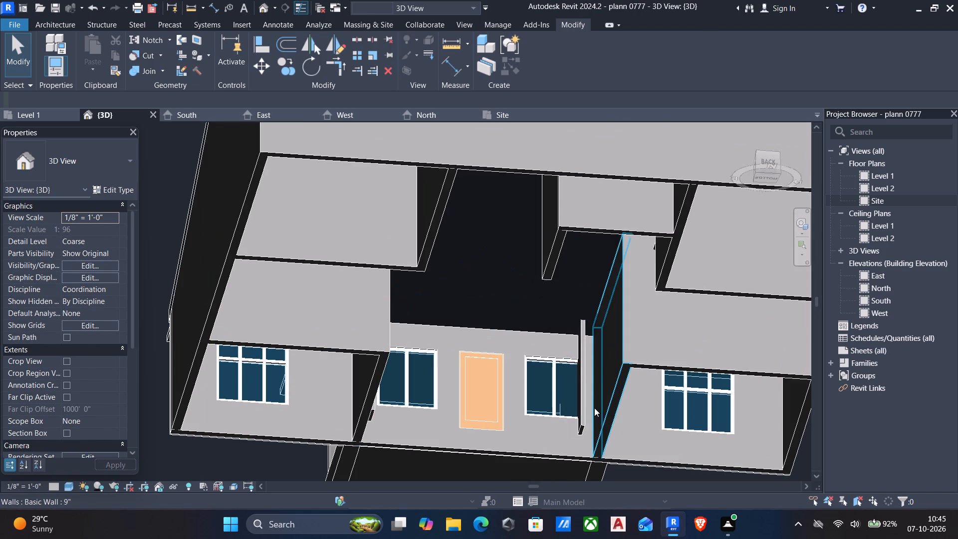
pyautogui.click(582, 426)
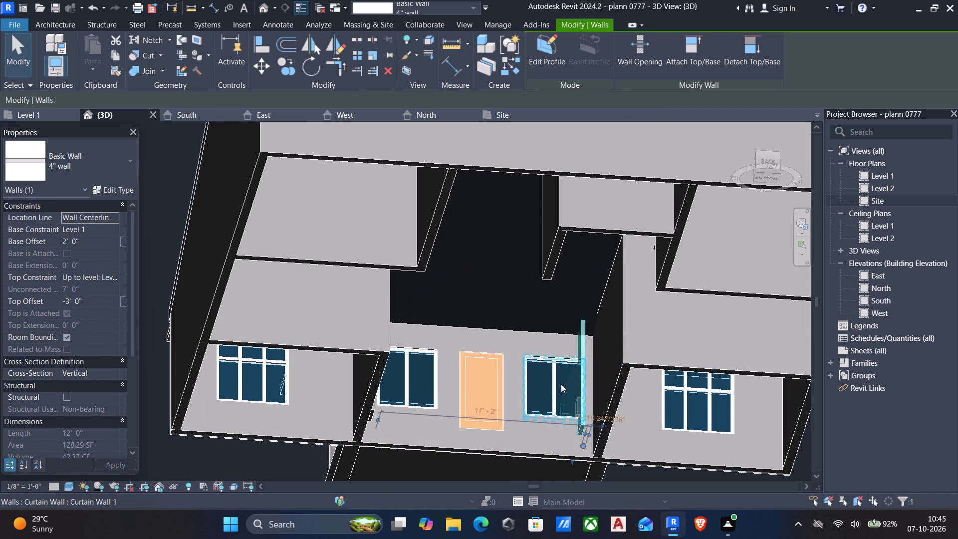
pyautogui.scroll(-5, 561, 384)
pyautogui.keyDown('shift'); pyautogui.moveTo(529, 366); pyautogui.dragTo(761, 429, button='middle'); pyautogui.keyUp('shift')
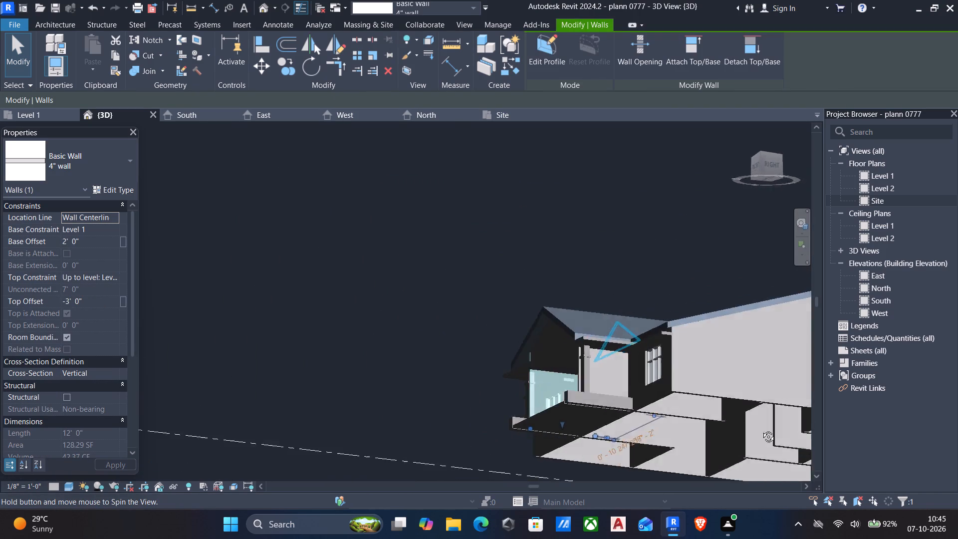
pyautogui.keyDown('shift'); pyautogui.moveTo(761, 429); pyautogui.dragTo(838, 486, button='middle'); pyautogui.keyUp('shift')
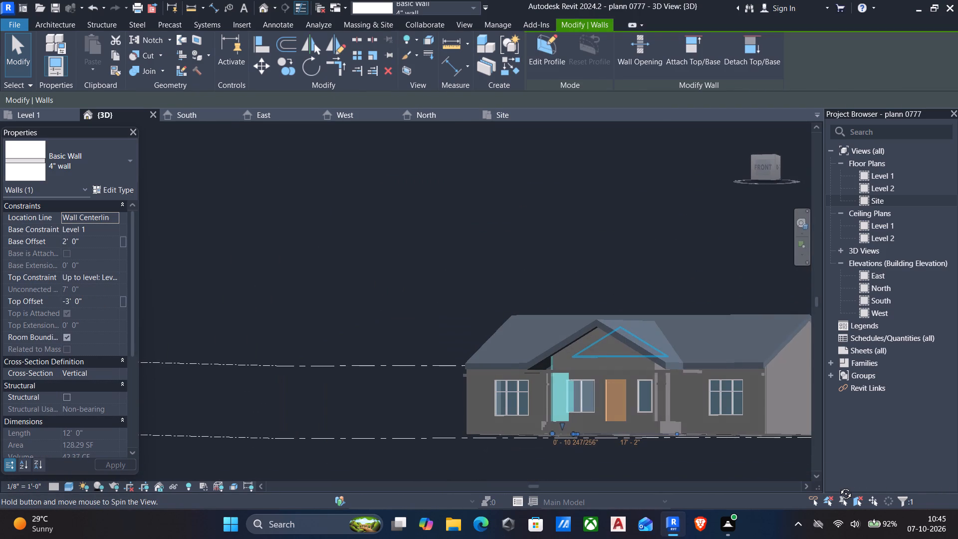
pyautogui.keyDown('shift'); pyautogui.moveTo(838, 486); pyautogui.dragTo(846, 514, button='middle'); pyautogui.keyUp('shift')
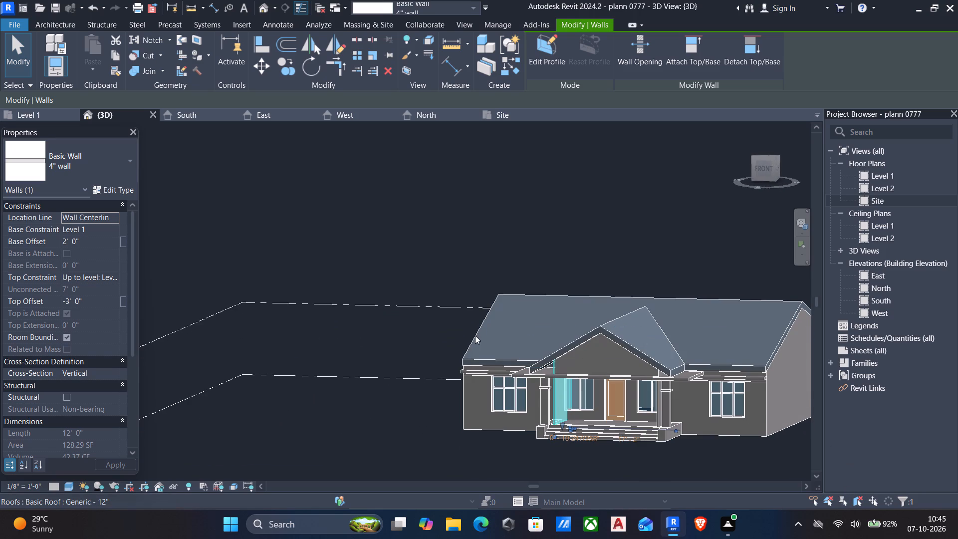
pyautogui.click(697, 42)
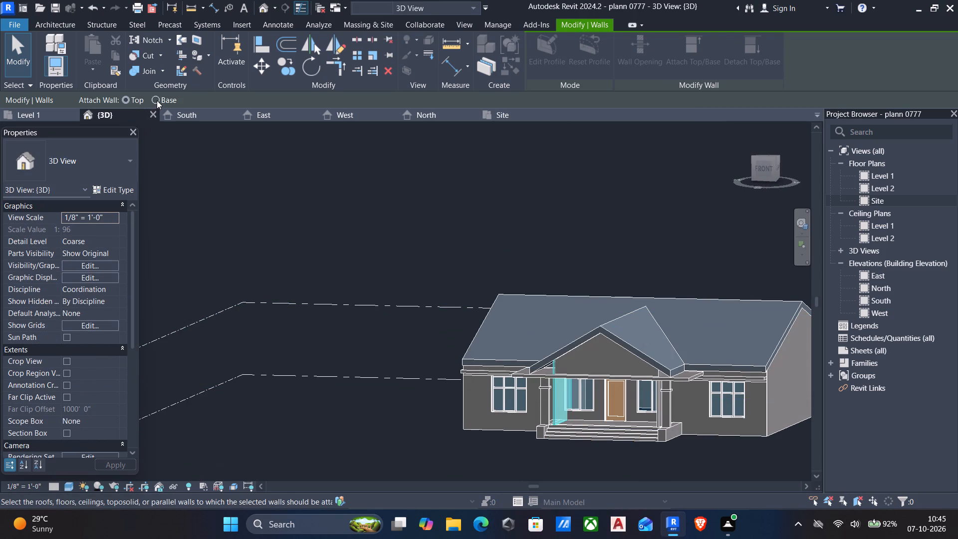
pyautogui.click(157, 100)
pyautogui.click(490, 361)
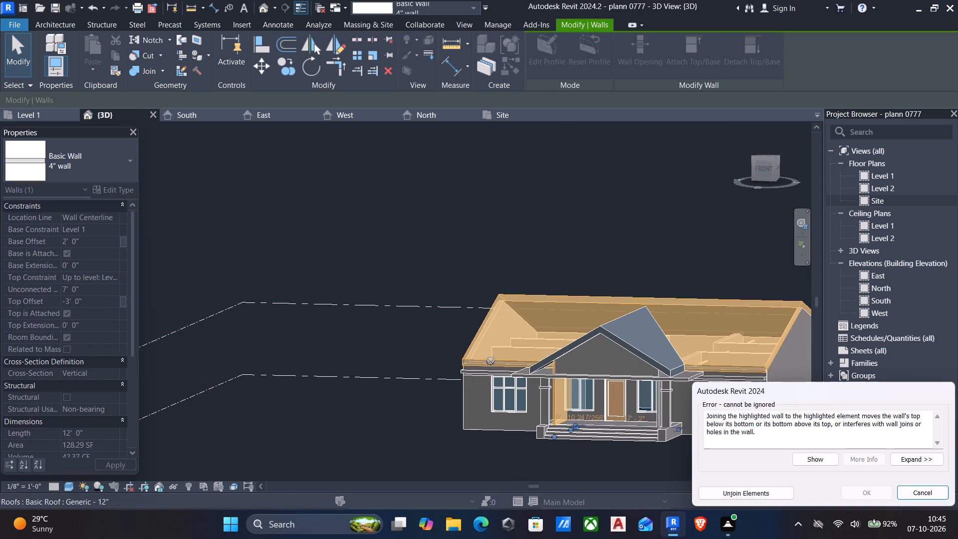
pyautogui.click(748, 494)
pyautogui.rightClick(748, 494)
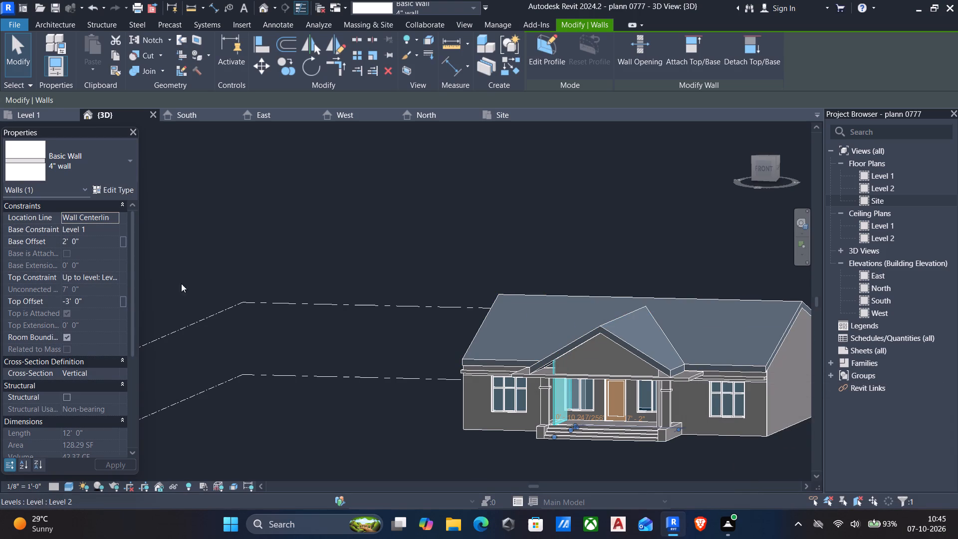
# Set the base offset of the left-hand 4" porch side wall to 10' 6".
pyautogui.click(97, 242)
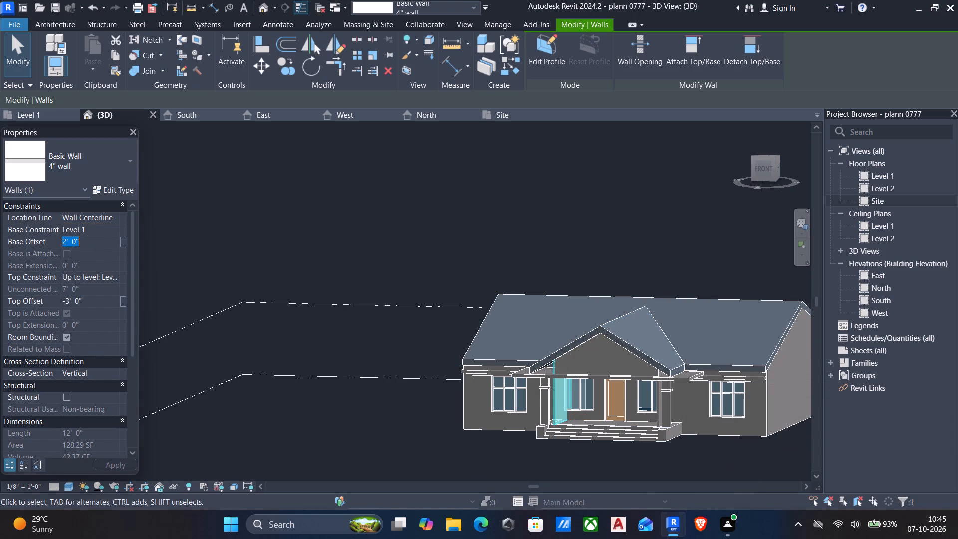
pyautogui.write('10\'6"')
pyautogui.press('Return')
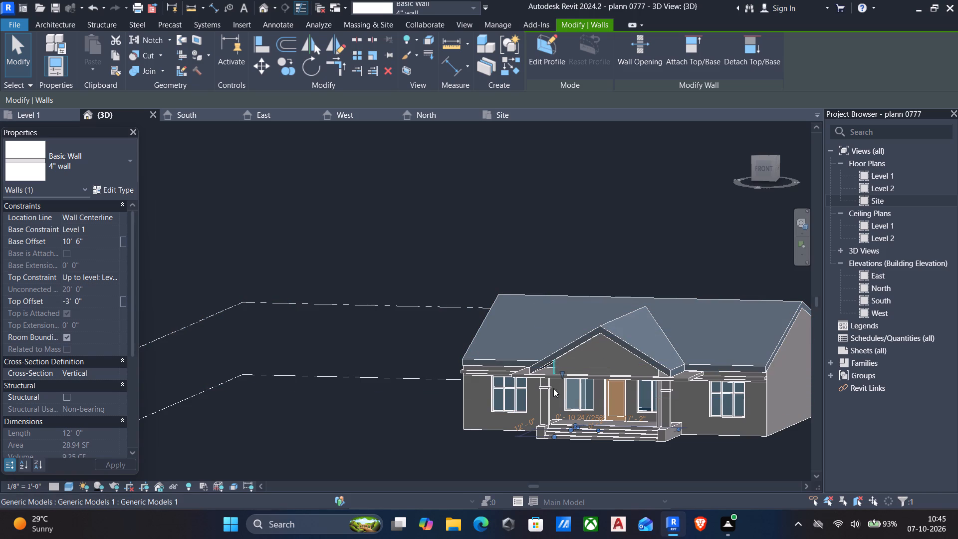
pyautogui.scroll(-2, 550, 388)
pyautogui.keyDown('shift'); pyautogui.moveTo(550, 388); pyautogui.dragTo(648, 356, button='middle'); pyautogui.keyUp('shift')
pyautogui.scroll(2, 607, 383)
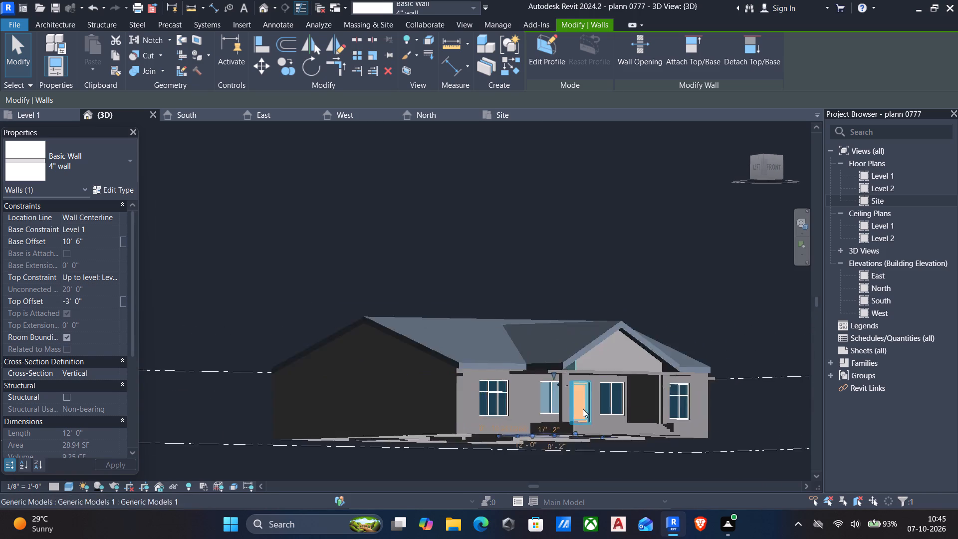
pyautogui.scroll(2, 583, 409)
pyautogui.press('Escape')
# Set the base offset of the remaining right-hand 4" porch side wall to 10' 6".
pyautogui.scroll(5, 571, 369)
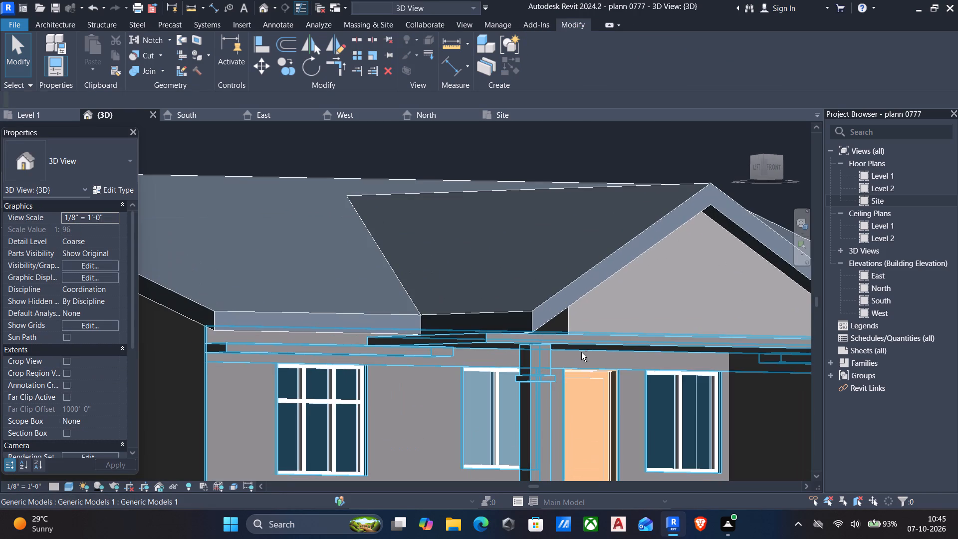
pyautogui.scroll(-2, 545, 364)
pyautogui.middleClick(545, 364)
pyautogui.moveTo(545, 364); pyautogui.dragTo(477, 384, button='middle')
pyautogui.scroll(1, 477, 384)
pyautogui.scroll(-1, 474, 383)
pyautogui.scroll(6, 458, 321)
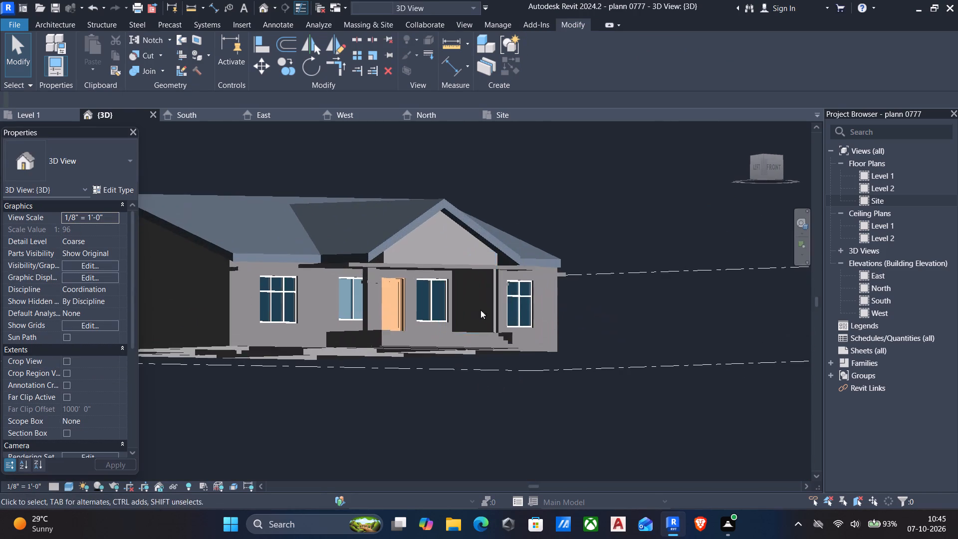
pyautogui.scroll(5, 535, 342)
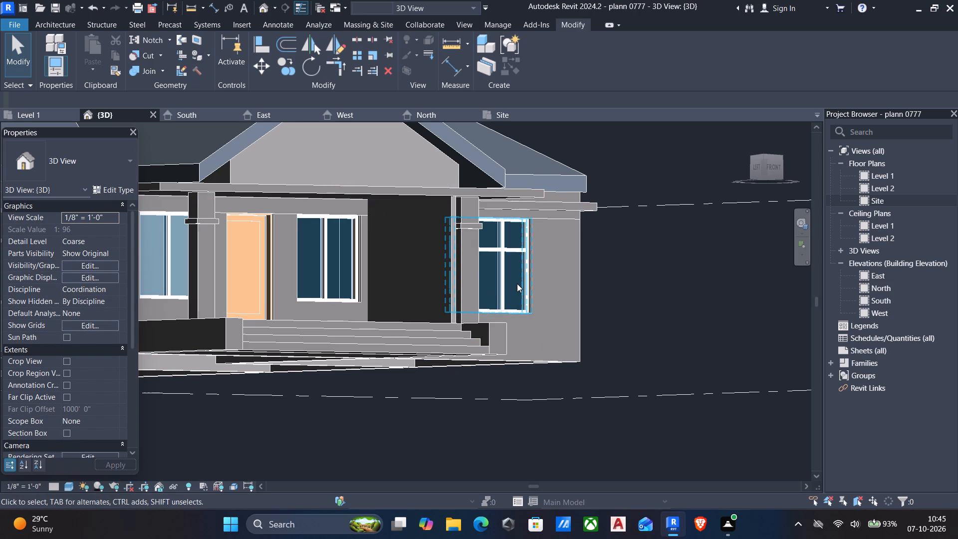
pyautogui.click(449, 283)
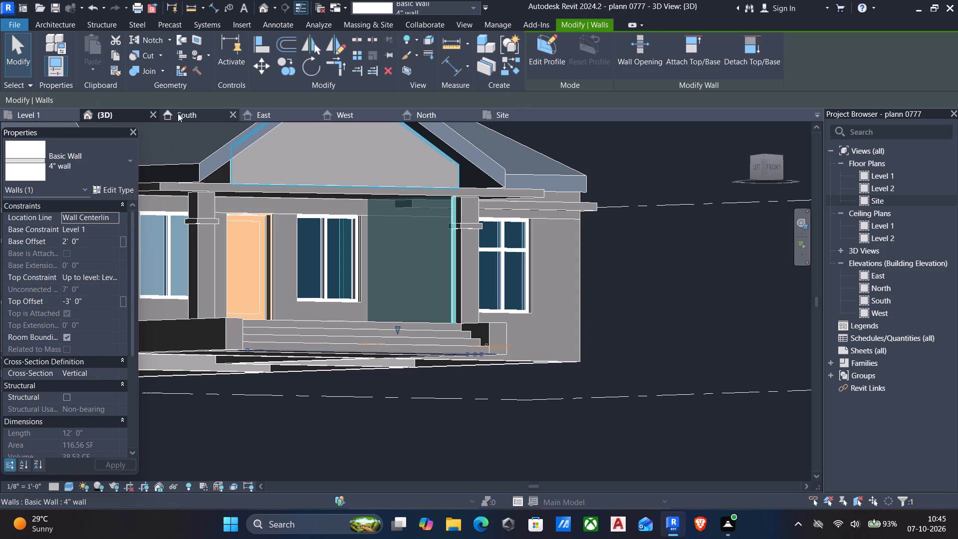
pyautogui.click(117, 227)
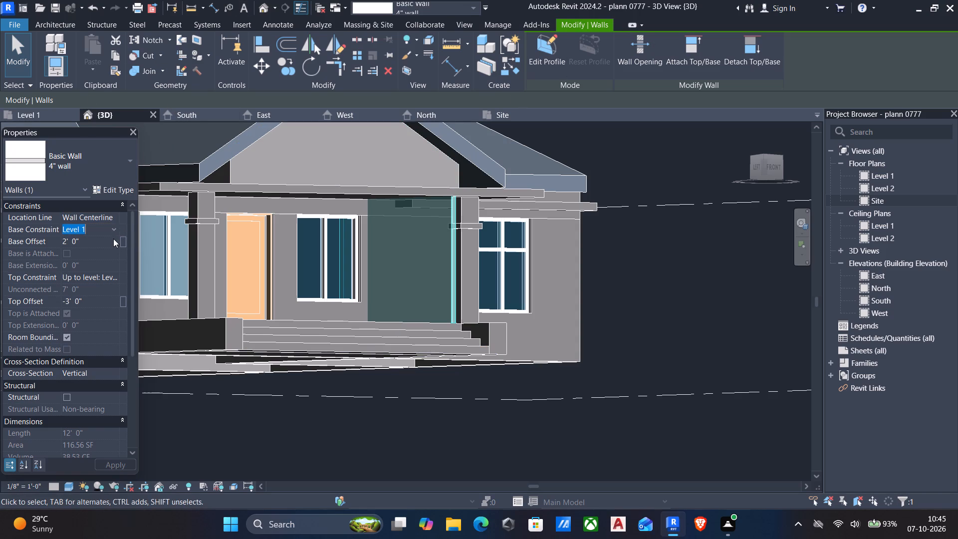
pyautogui.click(115, 228)
pyautogui.click(109, 240)
pyautogui.press('1')
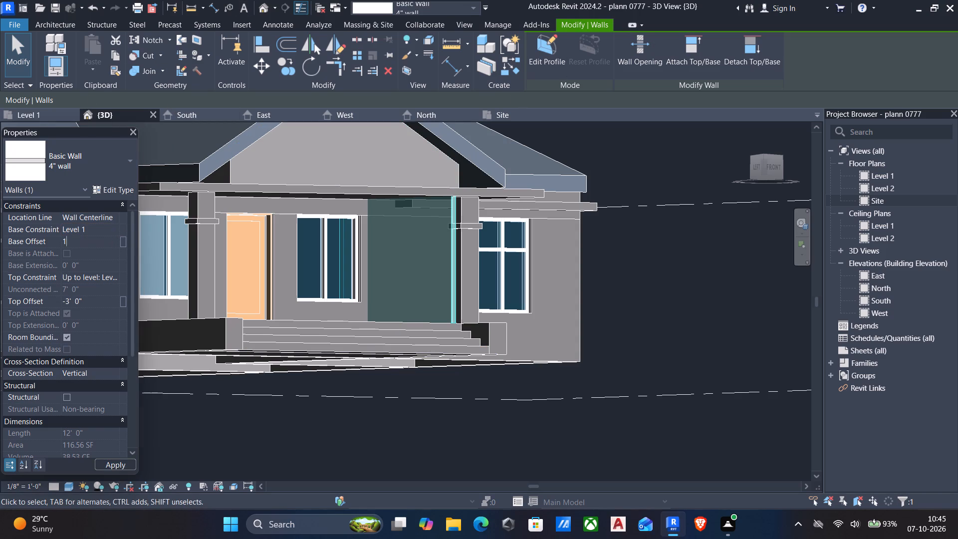
pyautogui.press('0')
pyautogui.write("'6")
pyautogui.hotkey('shift', '"')
pyautogui.press('Return')
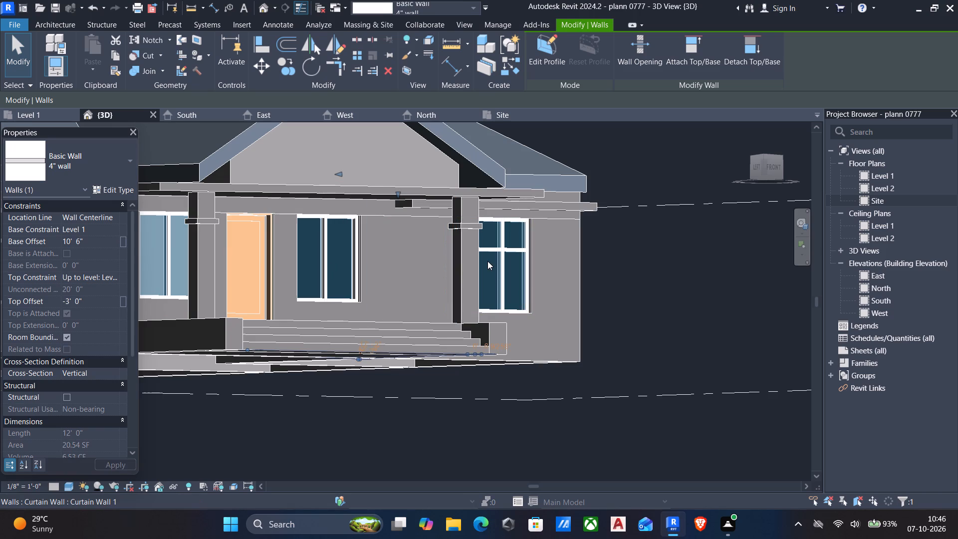
pyautogui.press('Escape')
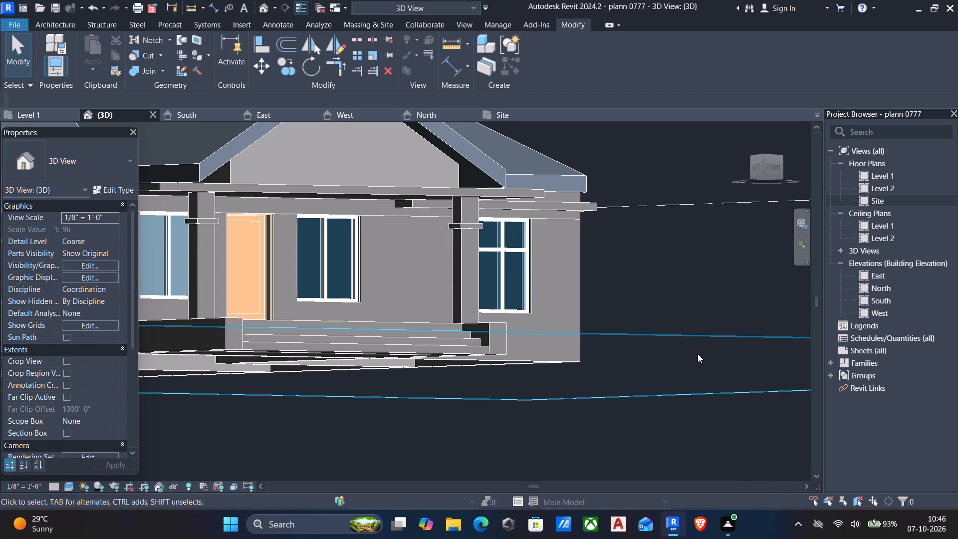
# Open the front facade's in-place generic model, which includes the porch slab and columns, for editing.
pyautogui.scroll(-3, 698, 354)
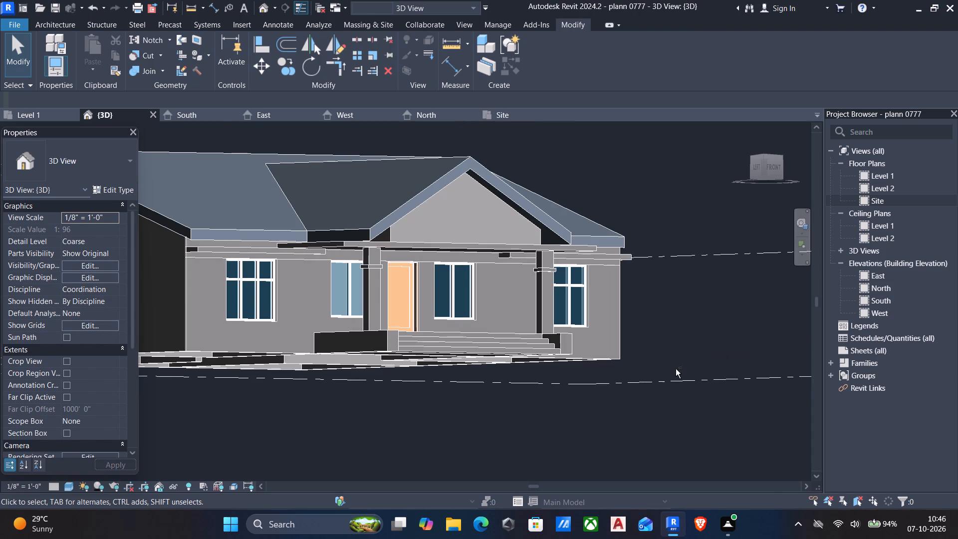
pyautogui.scroll(-4, 657, 375)
pyautogui.moveTo(659, 357); pyautogui.dragTo(574, 384, button='middle')
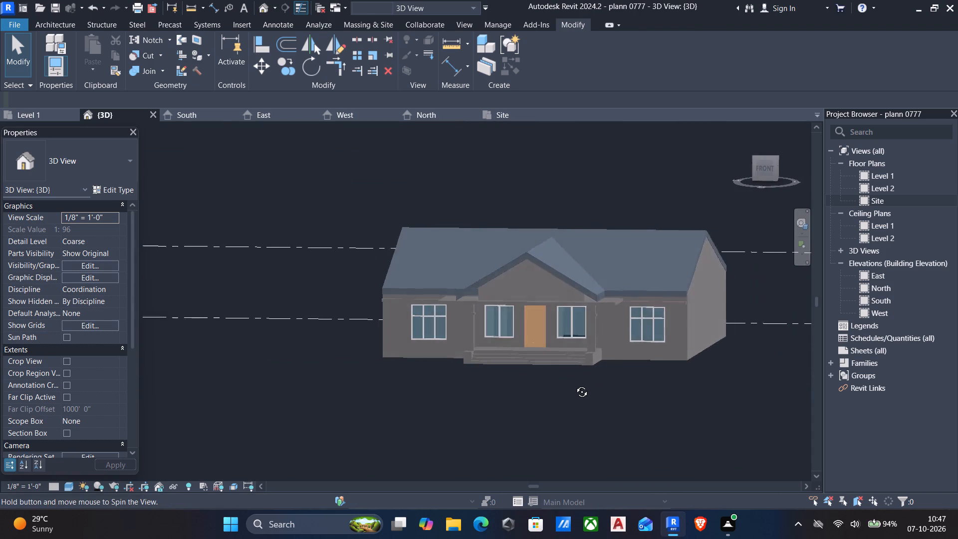
pyautogui.moveTo(574, 384); pyautogui.dragTo(591, 385, button='middle')
pyautogui.scroll(4, 379, 324)
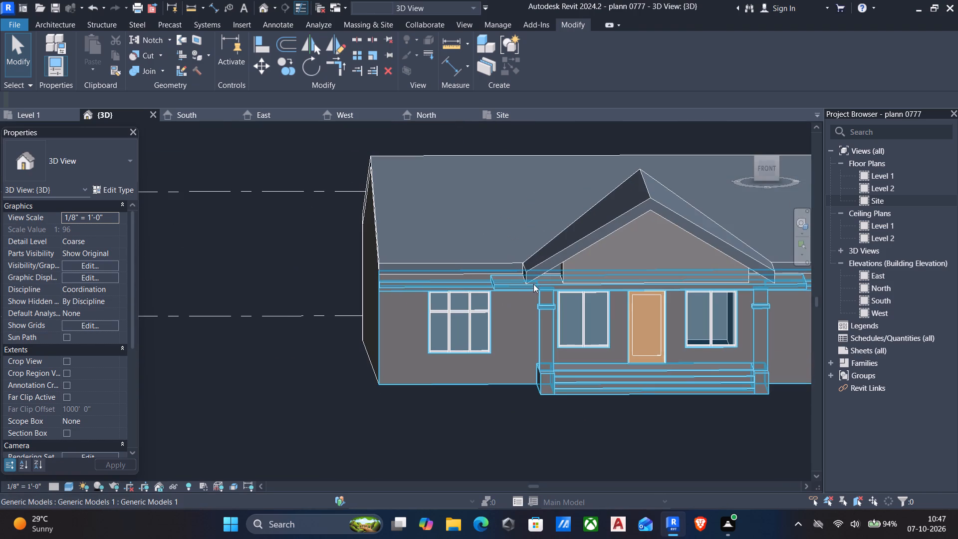
pyautogui.scroll(3, 537, 288)
pyautogui.scroll(-1, 514, 307)
pyautogui.keyDown('shift'); pyautogui.moveTo(514, 307); pyautogui.dragTo(508, 260, button='middle'); pyautogui.keyUp('shift')
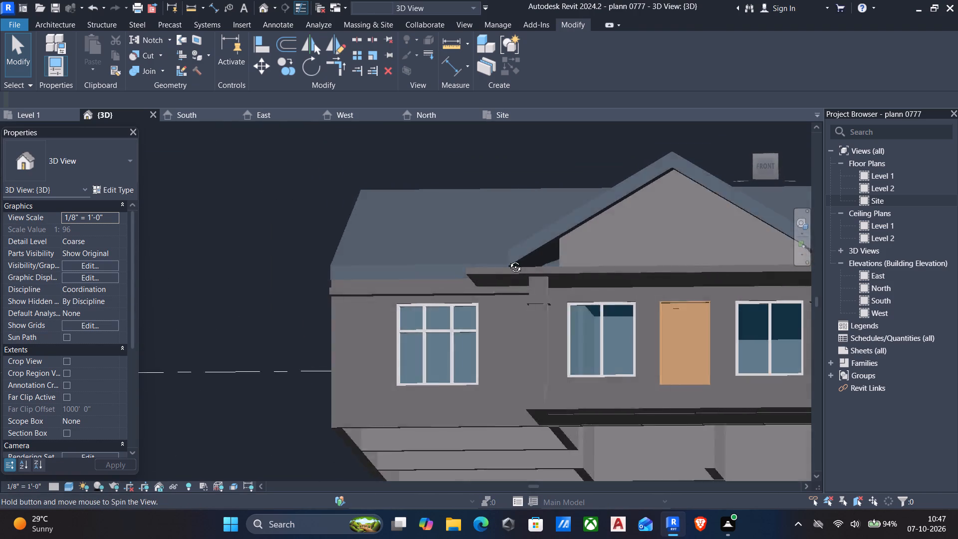
pyautogui.keyDown('shift'); pyautogui.moveTo(508, 260); pyautogui.dragTo(501, 263, button='middle'); pyautogui.keyUp('shift')
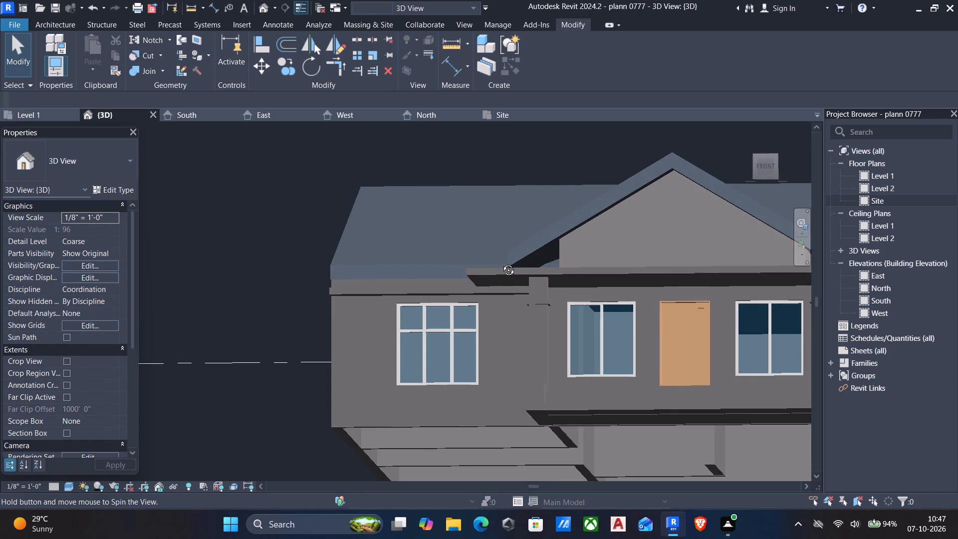
pyautogui.keyDown('shift'); pyautogui.moveTo(501, 263); pyautogui.dragTo(502, 285, button='middle'); pyautogui.keyUp('shift')
pyautogui.click(501, 280)
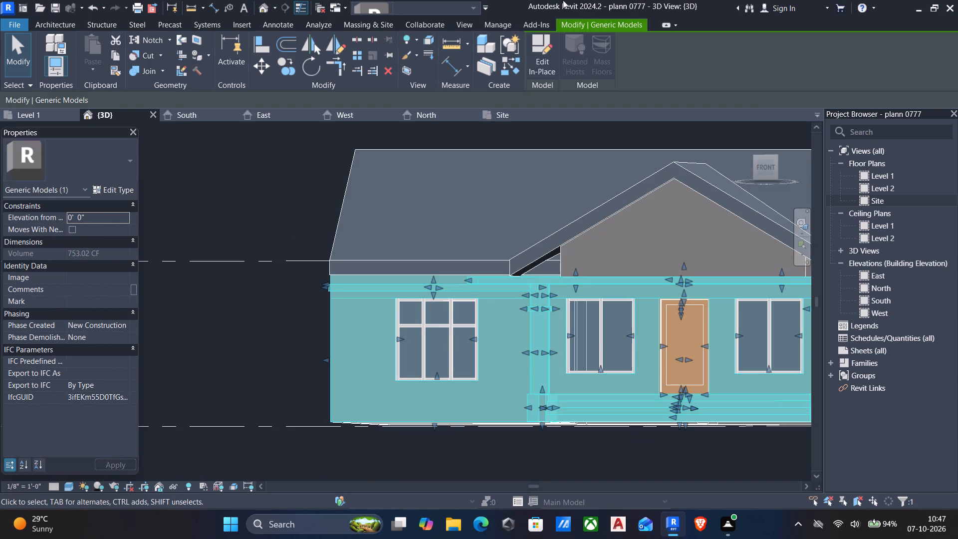
pyautogui.click(560, 59)
pyautogui.click(544, 50)
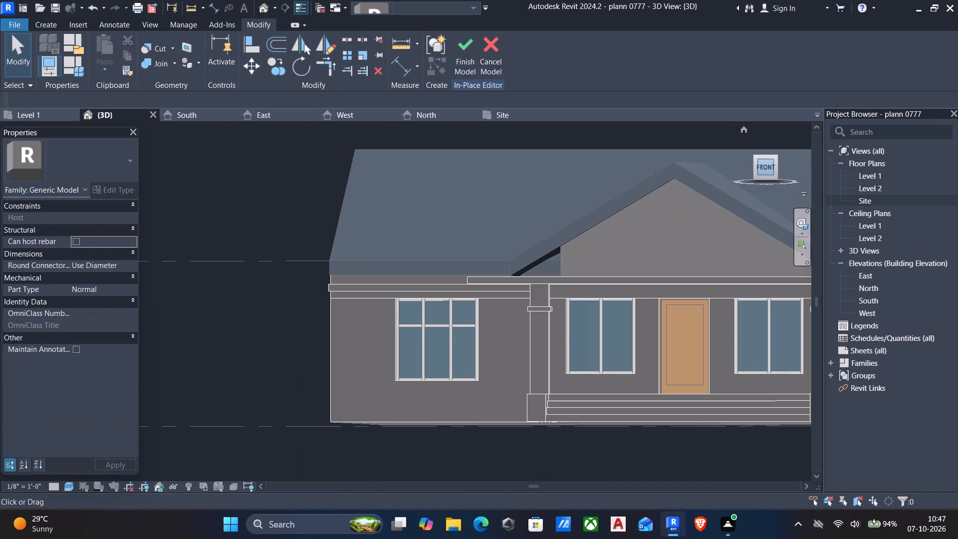
# Open the sketch of the porch roof slab extrusion for editing, seen straight from the front.
pyautogui.click(757, 164)
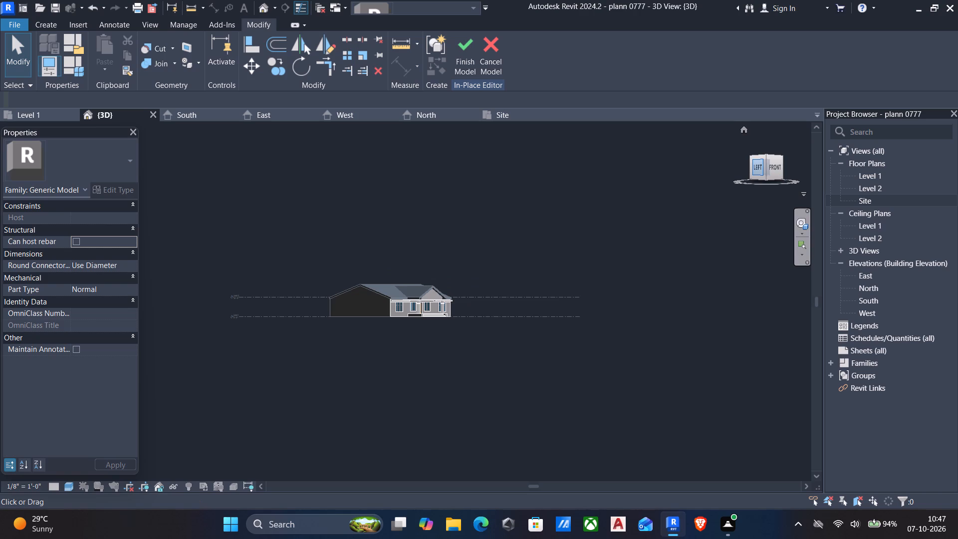
pyautogui.click(773, 170)
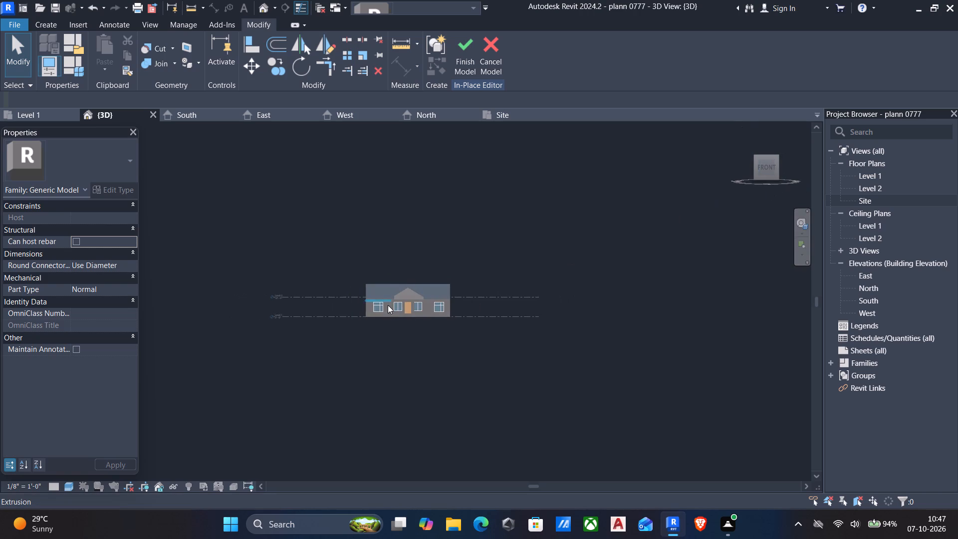
pyautogui.scroll(8, 445, 315)
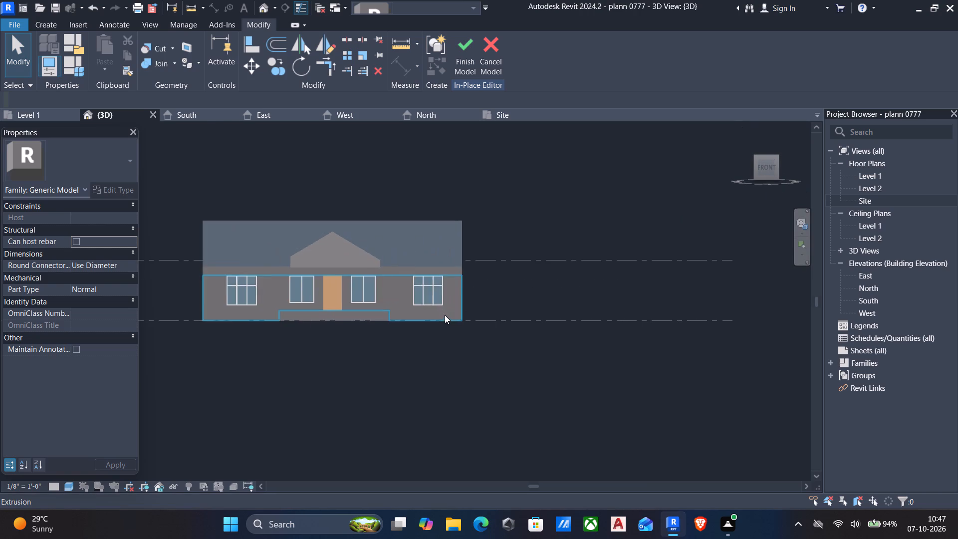
pyautogui.scroll(8, 388, 251)
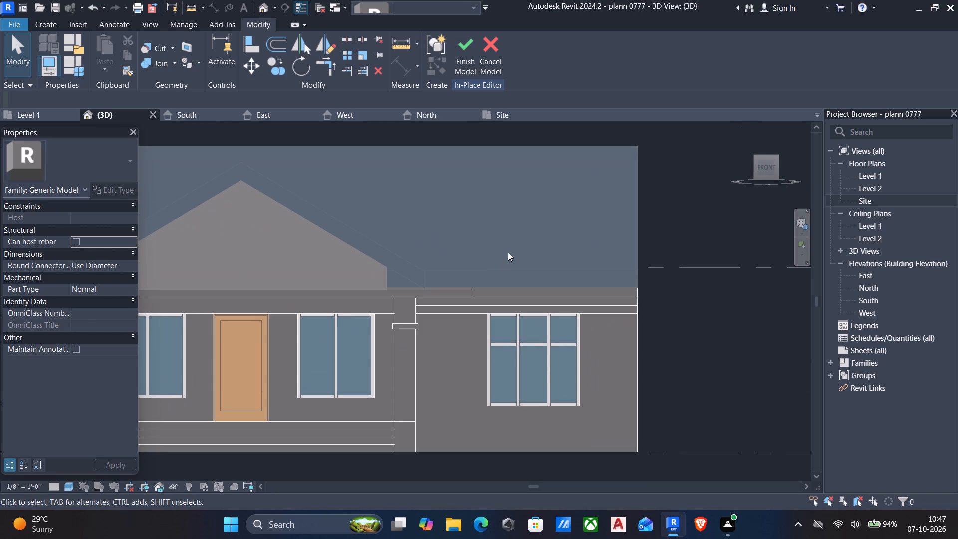
pyautogui.scroll(-4, 591, 300)
pyautogui.moveTo(593, 305); pyautogui.dragTo(755, 306, button='middle')
pyautogui.scroll(3, 688, 292)
pyautogui.click(661, 301)
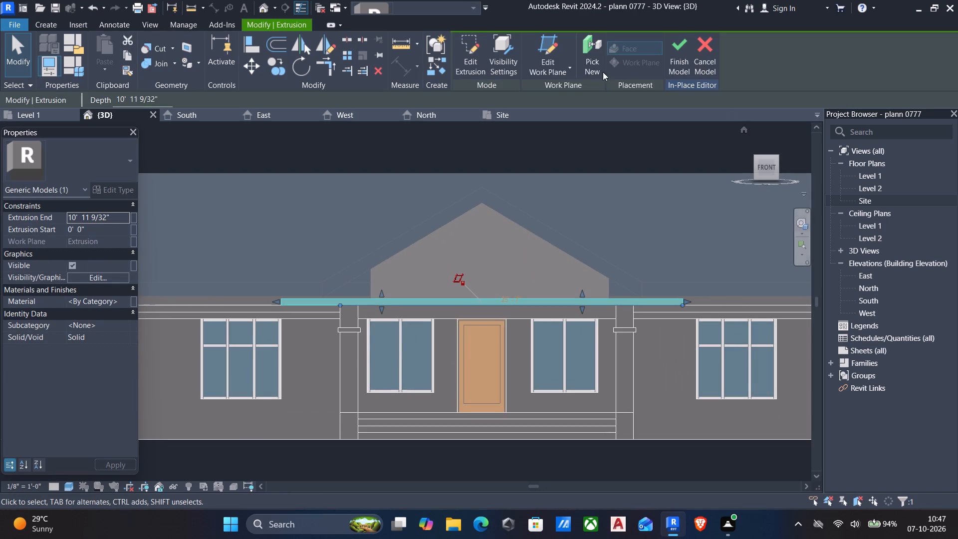
pyautogui.click(463, 55)
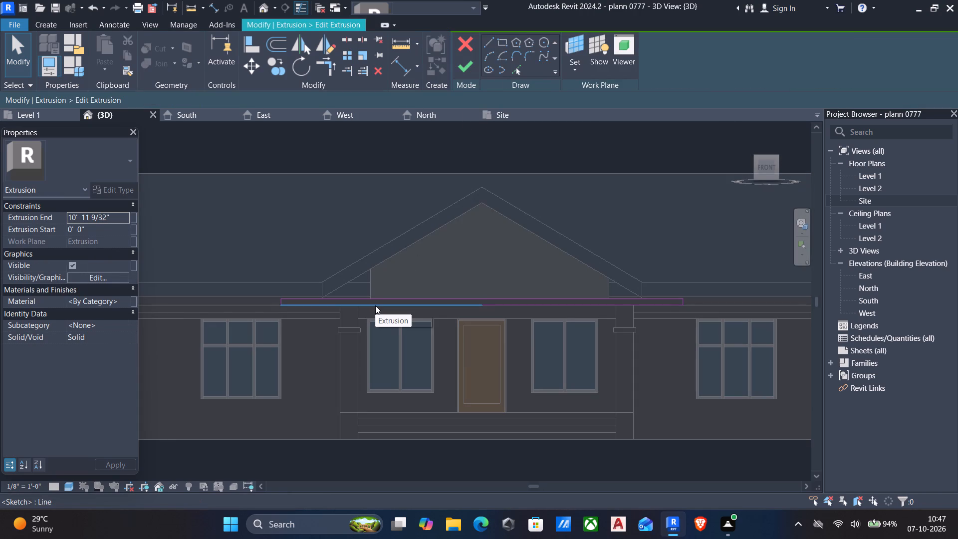
# Move the left end line of the porch slab sketch inward by 1' 4".
pyautogui.scroll(1, 220, 289)
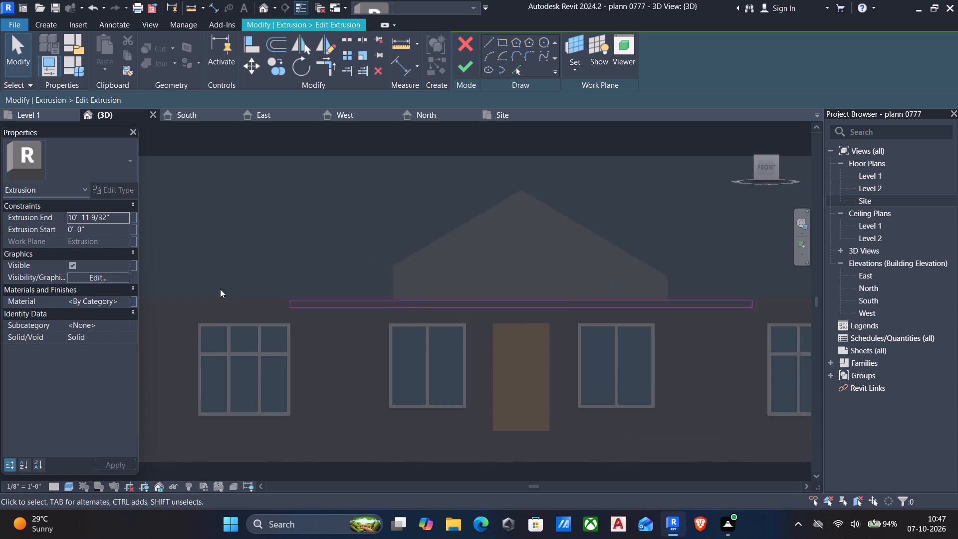
pyautogui.scroll(2, 220, 289)
pyautogui.moveTo(268, 288); pyautogui.dragTo(323, 312)
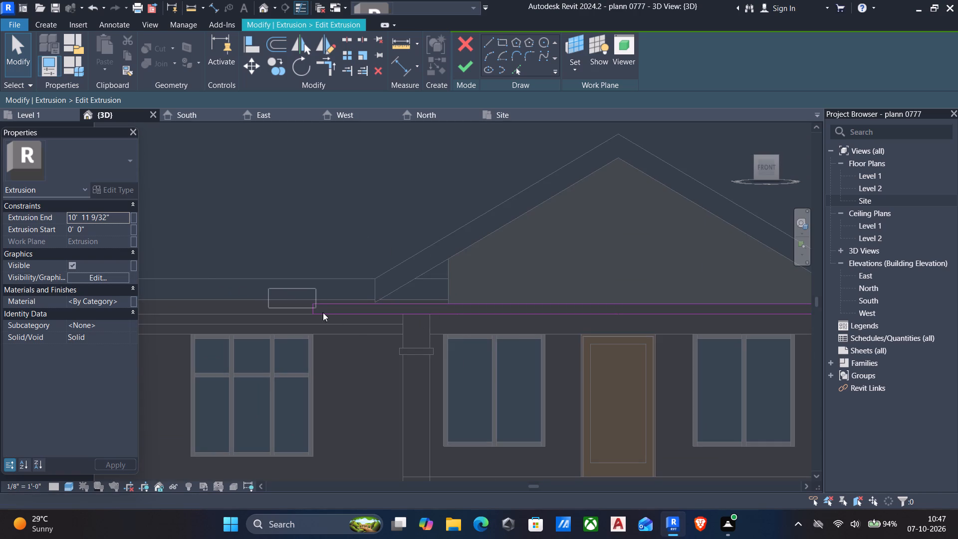
pyautogui.moveTo(323, 312); pyautogui.dragTo(363, 344)
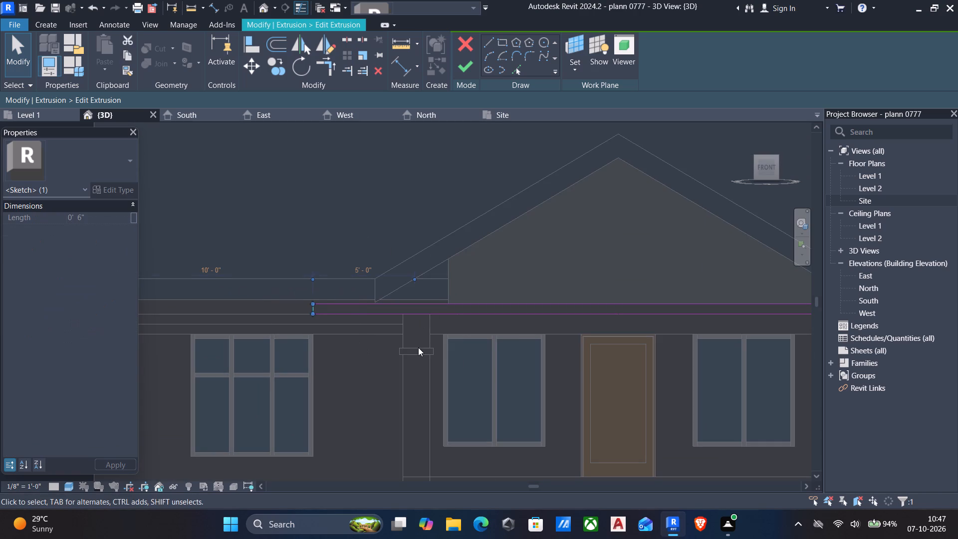
pyautogui.press('Right')
pyautogui.press('Right')
pyautogui.press('Right')
pyautogui.press('Right')
pyautogui.press('Right')
pyautogui.press('Right')
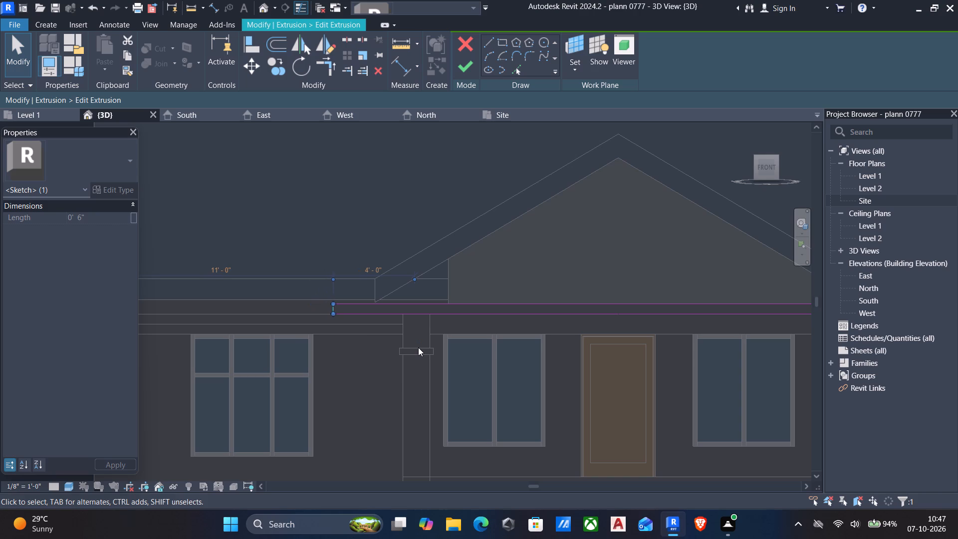
pyautogui.press('Right')
pyautogui.press('Right')
# Move the right end line of the porch slab sketch inward by 1' 2", giving a slab length of 27' 6".
pyautogui.scroll(-1, 640, 395)
pyautogui.moveTo(642, 394); pyautogui.dragTo(612, 401, button='middle')
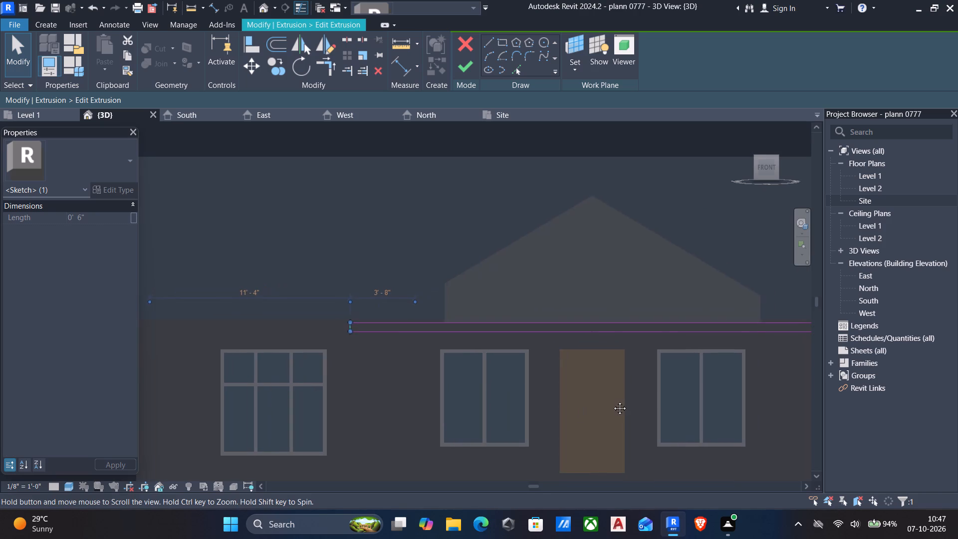
pyautogui.moveTo(612, 401); pyautogui.dragTo(514, 401, button='middle')
pyautogui.moveTo(712, 290); pyautogui.dragTo(782, 364)
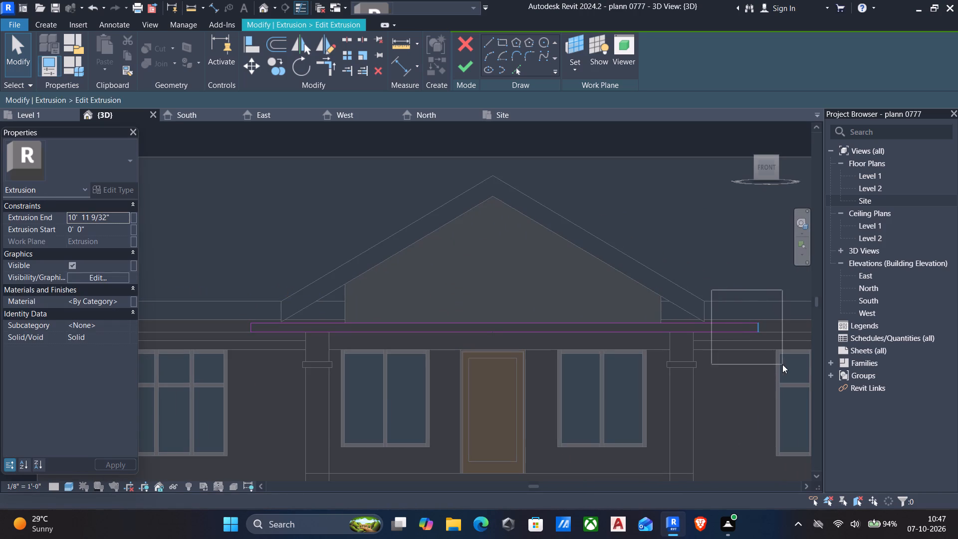
pyautogui.moveTo(782, 364); pyautogui.dragTo(783, 364)
pyautogui.press('Left')
pyautogui.press('Left')
pyautogui.press('Left')
pyautogui.press('Left')
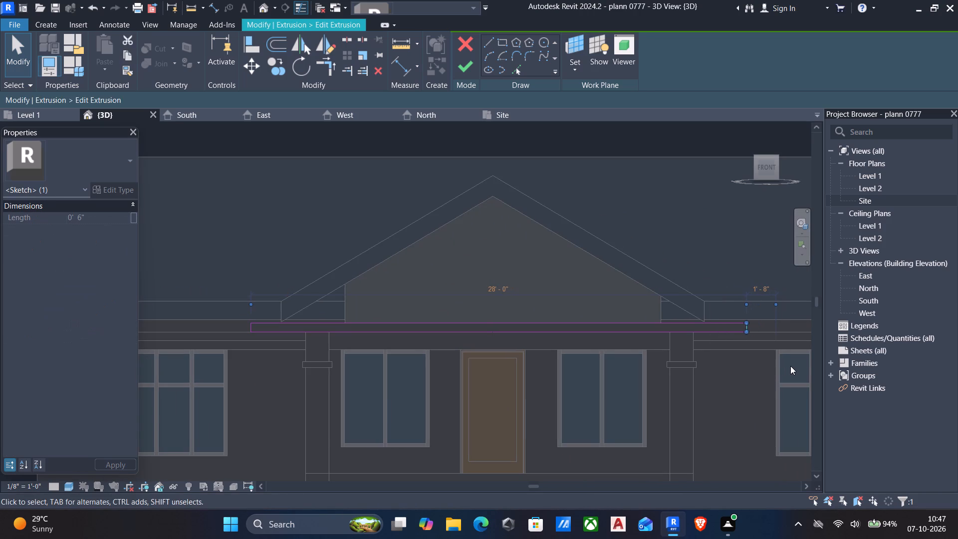
pyautogui.press('Left')
pyautogui.press('Left')
pyautogui.press('Left')
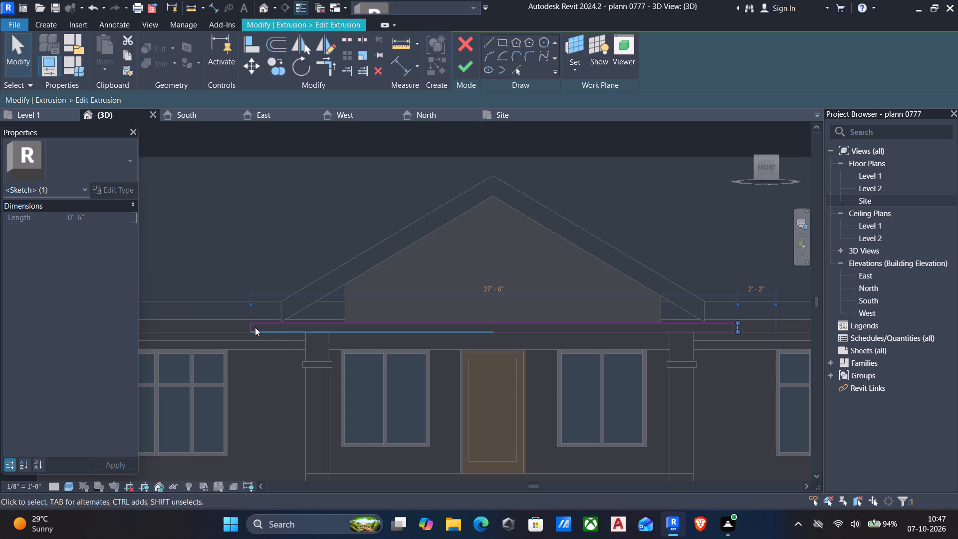
# Move both end lines of the slab sketch inward by another 2" each, giving a slab length of 27' 2".
pyautogui.moveTo(214, 304); pyautogui.dragTo(266, 352)
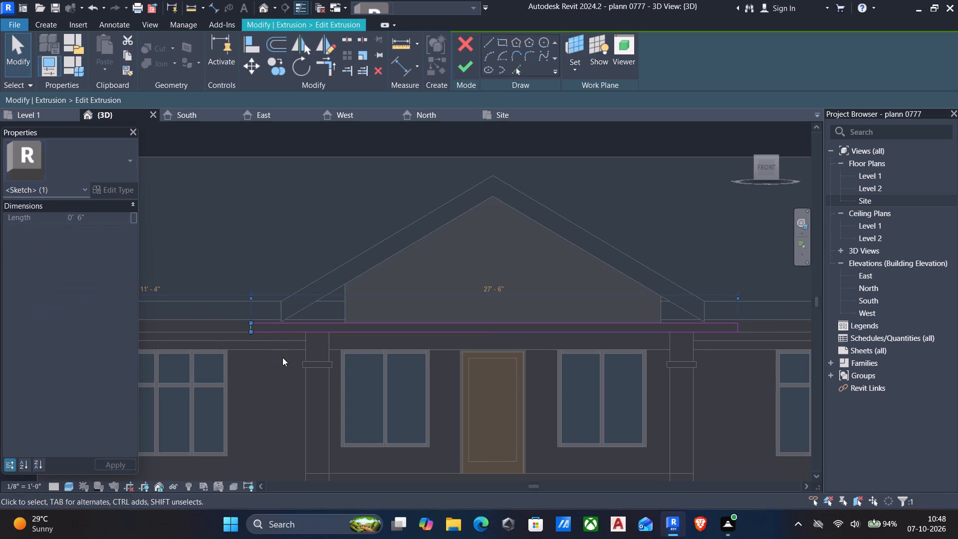
pyautogui.press('Right')
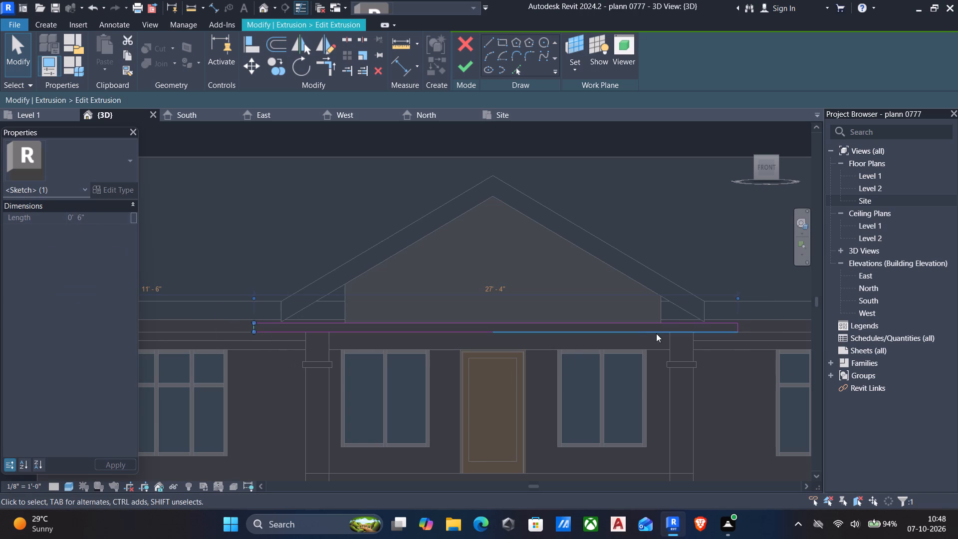
pyautogui.press('Escape')
pyautogui.moveTo(731, 295); pyautogui.dragTo(751, 347)
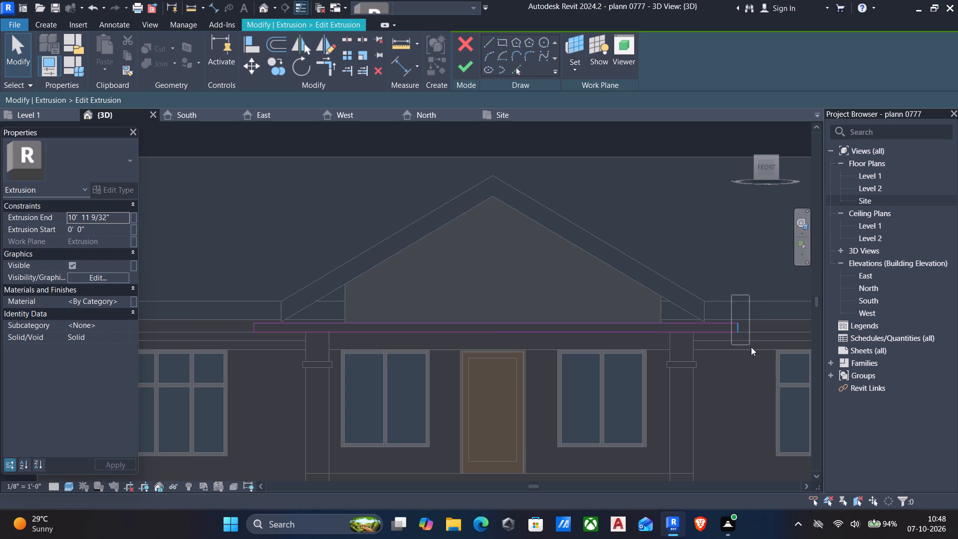
pyautogui.moveTo(751, 347); pyautogui.dragTo(773, 377)
pyautogui.press('Left')
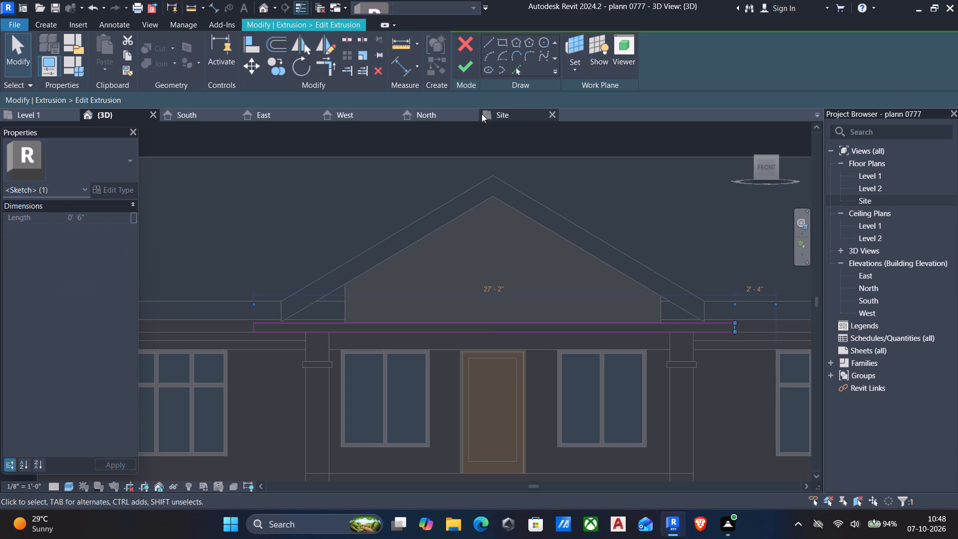
# Finish the slab extrusion sketch and the in-place model, dismissing the reminder without saving the project.
pyautogui.click(463, 75)
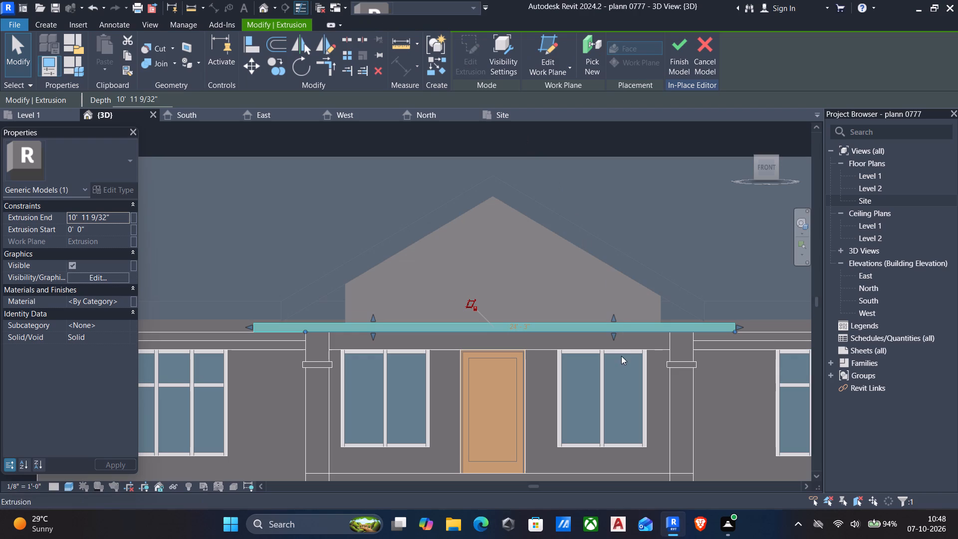
pyautogui.click(672, 54)
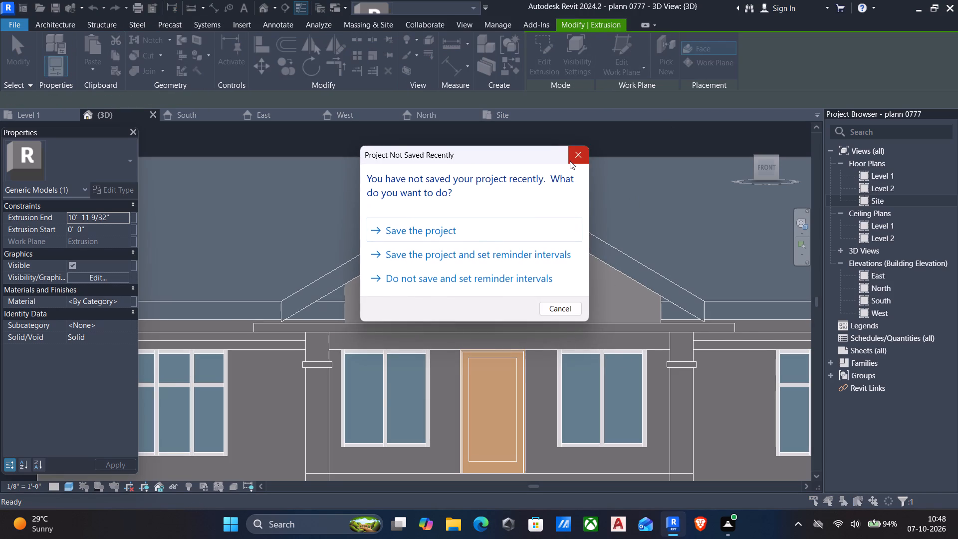
pyautogui.click(570, 161)
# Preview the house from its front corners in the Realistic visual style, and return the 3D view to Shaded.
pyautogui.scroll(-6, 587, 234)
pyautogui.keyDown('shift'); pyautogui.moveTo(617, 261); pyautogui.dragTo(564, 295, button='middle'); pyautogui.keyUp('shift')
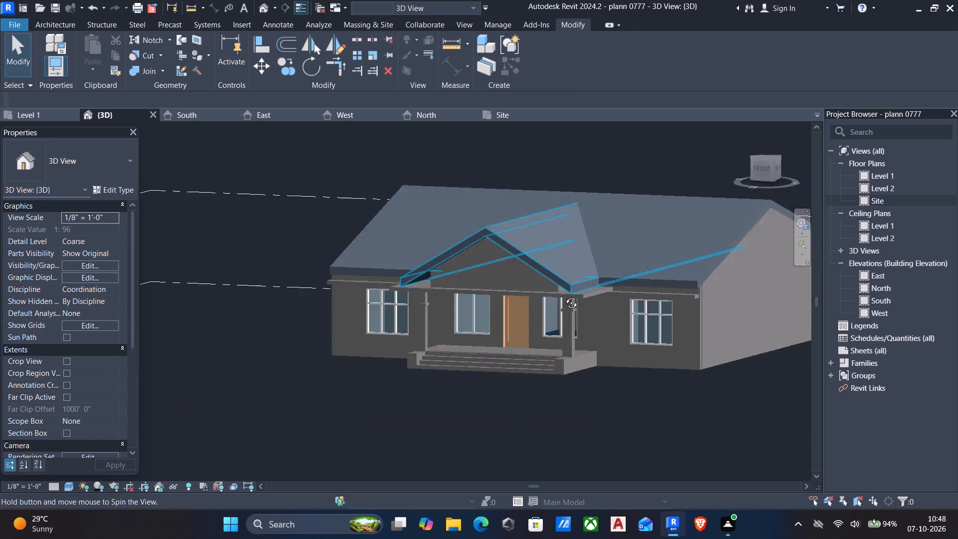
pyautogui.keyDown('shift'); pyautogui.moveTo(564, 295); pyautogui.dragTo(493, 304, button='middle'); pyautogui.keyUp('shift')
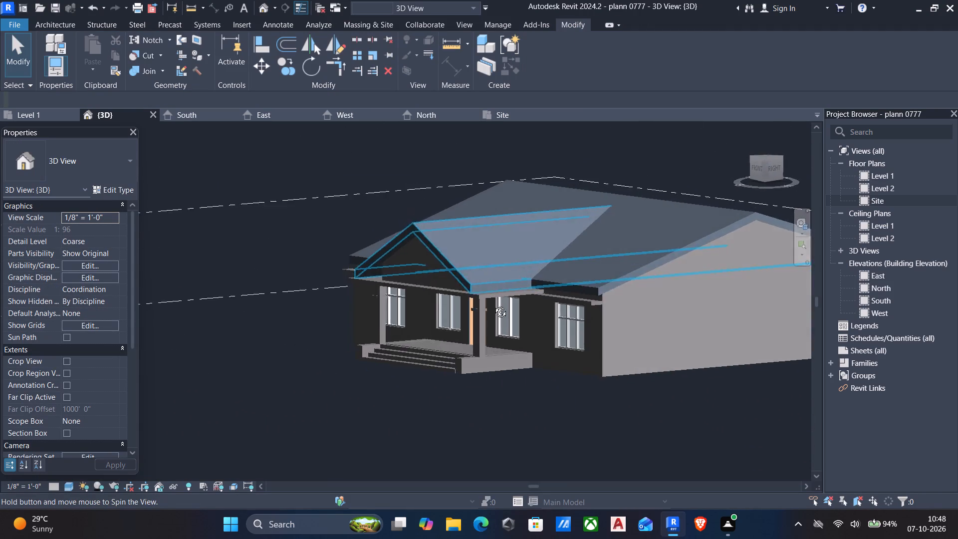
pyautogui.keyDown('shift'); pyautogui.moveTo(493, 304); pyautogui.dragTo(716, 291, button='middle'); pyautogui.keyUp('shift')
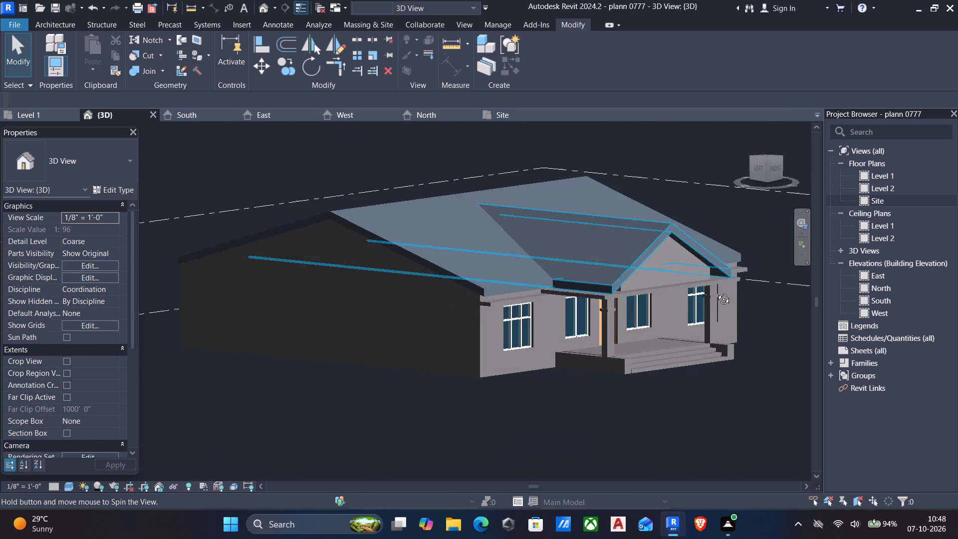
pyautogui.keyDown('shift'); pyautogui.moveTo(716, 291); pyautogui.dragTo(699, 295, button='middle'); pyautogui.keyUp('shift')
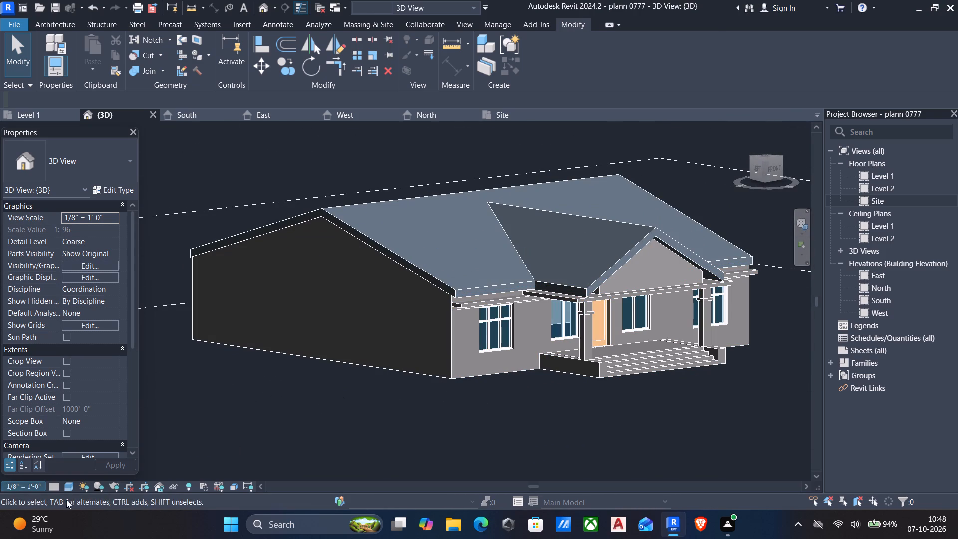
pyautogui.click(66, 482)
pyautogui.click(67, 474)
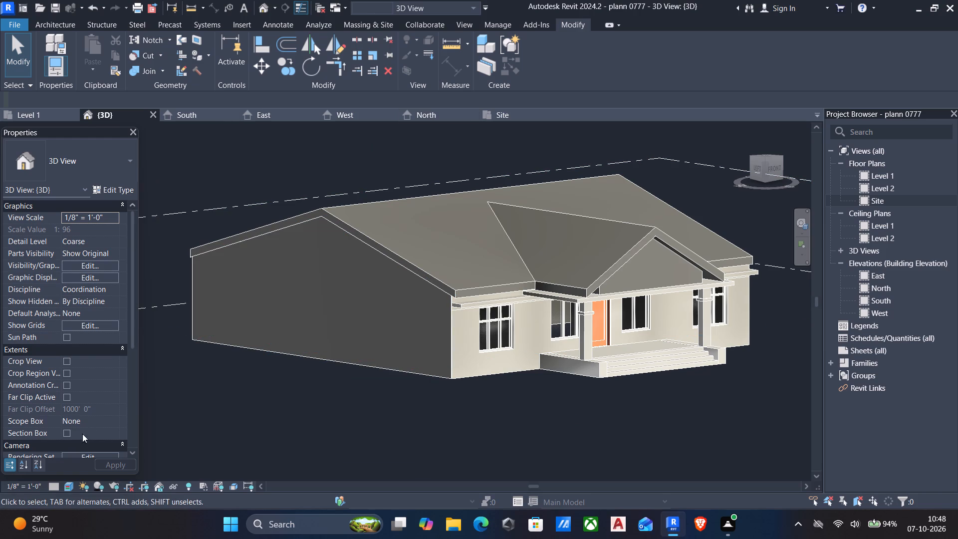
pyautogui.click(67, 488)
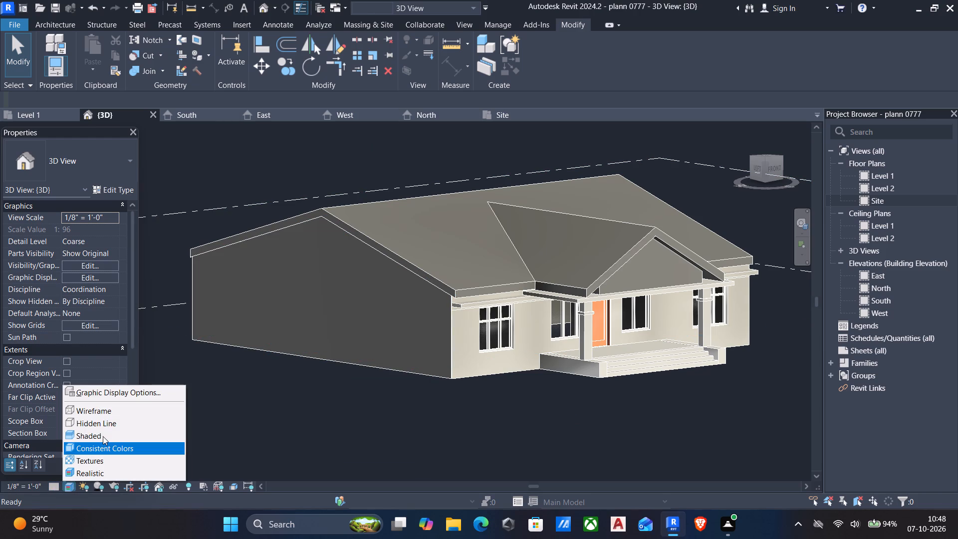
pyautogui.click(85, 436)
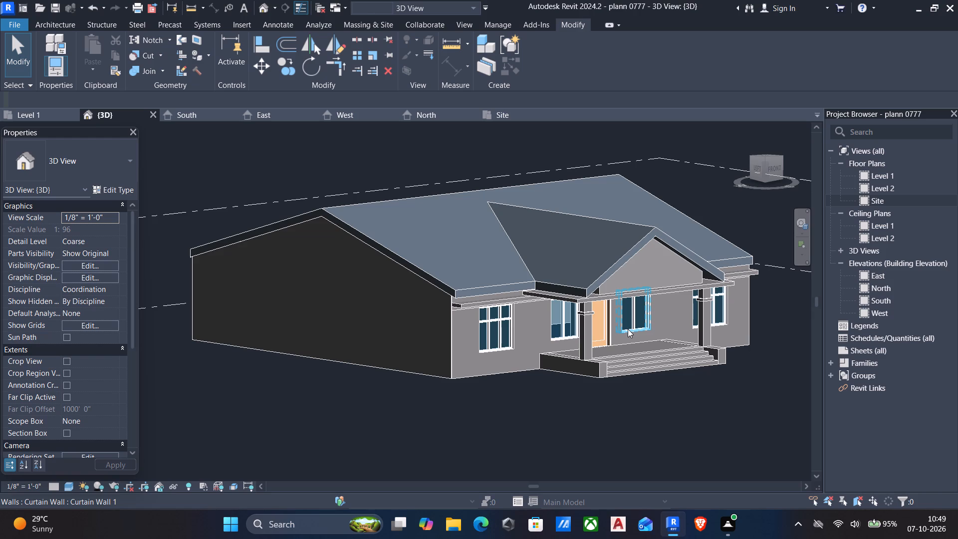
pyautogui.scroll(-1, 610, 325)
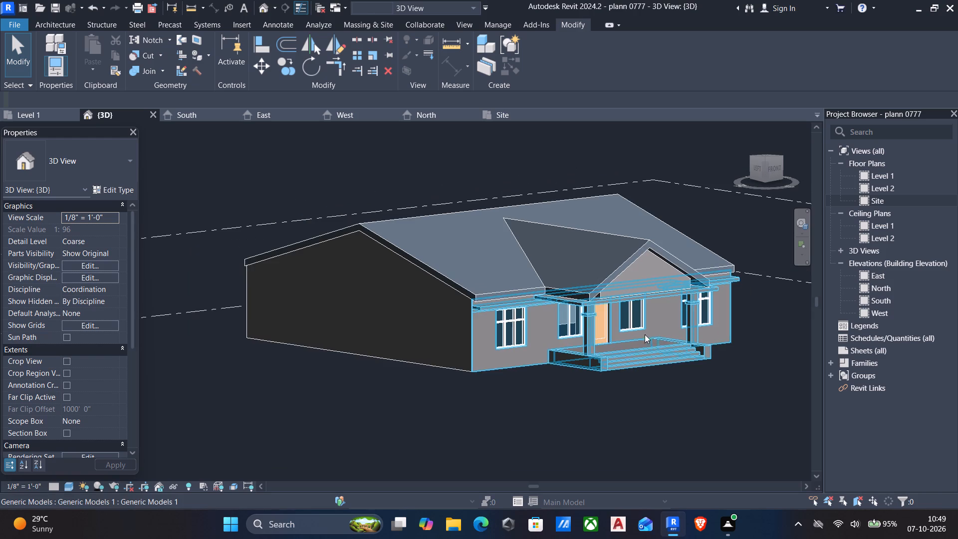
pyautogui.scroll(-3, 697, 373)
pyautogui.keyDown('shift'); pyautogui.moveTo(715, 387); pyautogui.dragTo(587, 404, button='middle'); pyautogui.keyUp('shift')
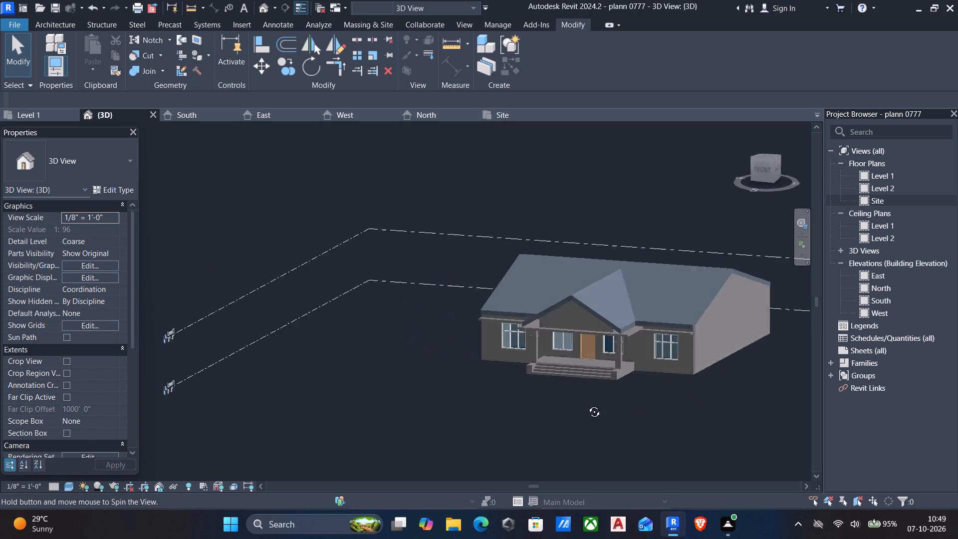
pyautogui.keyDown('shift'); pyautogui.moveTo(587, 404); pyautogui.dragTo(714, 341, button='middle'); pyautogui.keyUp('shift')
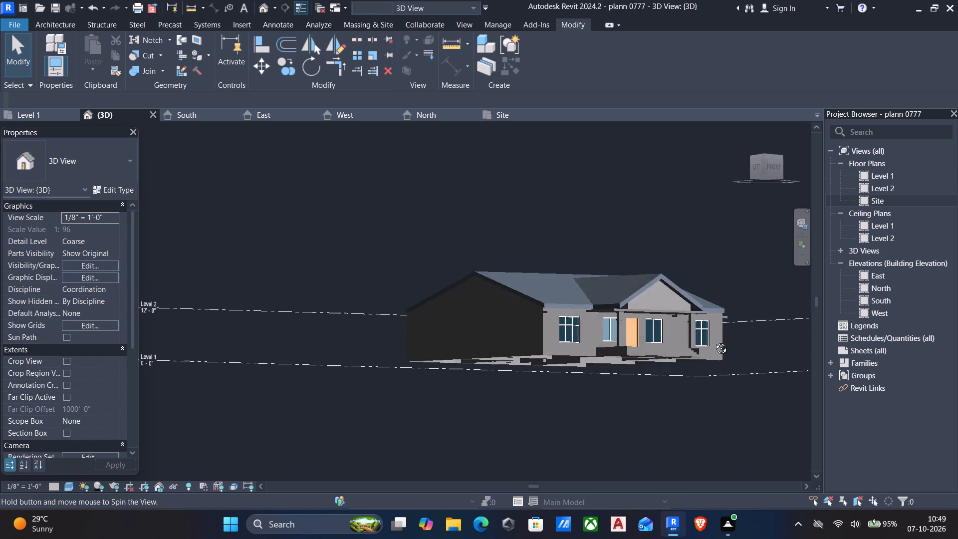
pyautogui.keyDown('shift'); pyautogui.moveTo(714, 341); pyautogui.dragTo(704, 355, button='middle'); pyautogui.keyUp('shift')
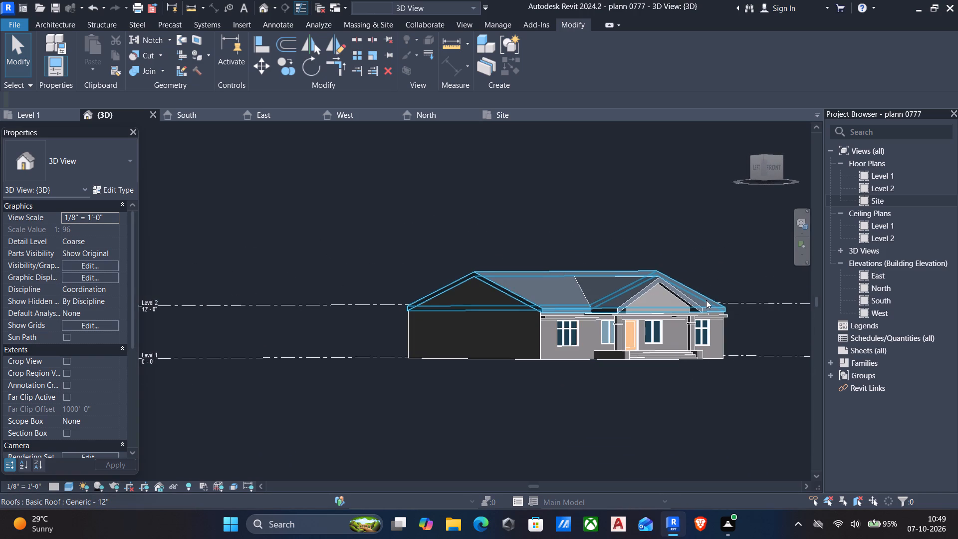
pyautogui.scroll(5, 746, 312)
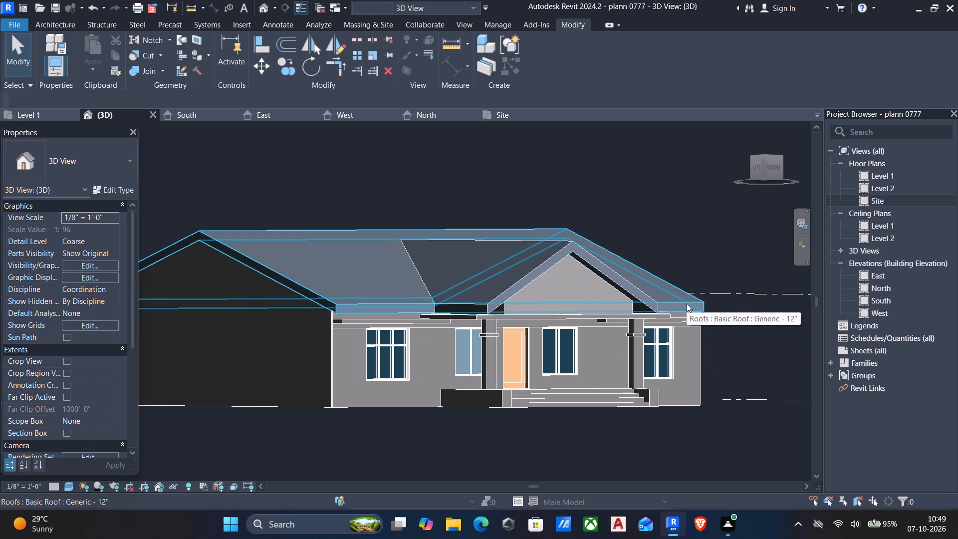
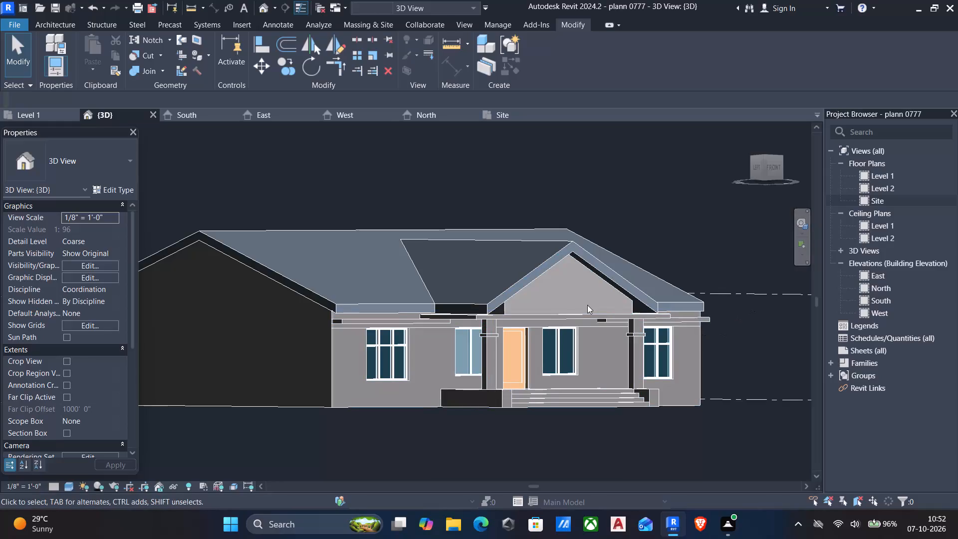
# Open the generic model forming the front walls, porch columns and steps for in-place editing.
pyautogui.scroll(-1, 587, 305)
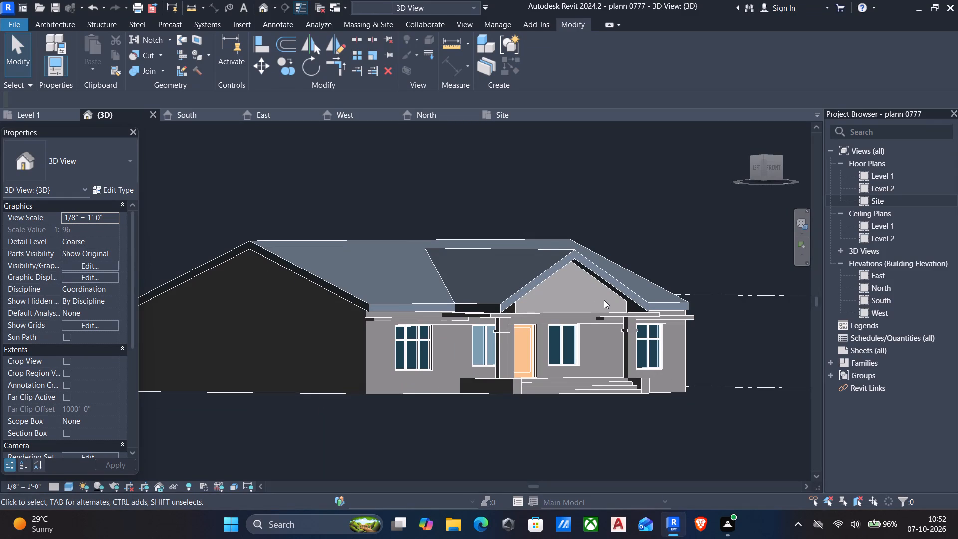
pyautogui.scroll(-2, 609, 303)
pyautogui.keyDown('shift'); pyautogui.scroll(-3, 462, 352); pyautogui.keyUp('shift')
pyautogui.keyDown('shift'); pyautogui.moveTo(605, 389); pyautogui.dragTo(474, 417, button='middle'); pyautogui.keyUp('shift')
pyautogui.scroll(-3, 321, 398)
pyautogui.keyDown('shift'); pyautogui.moveTo(352, 396); pyautogui.dragTo(267, 416, button='middle'); pyautogui.keyUp('shift')
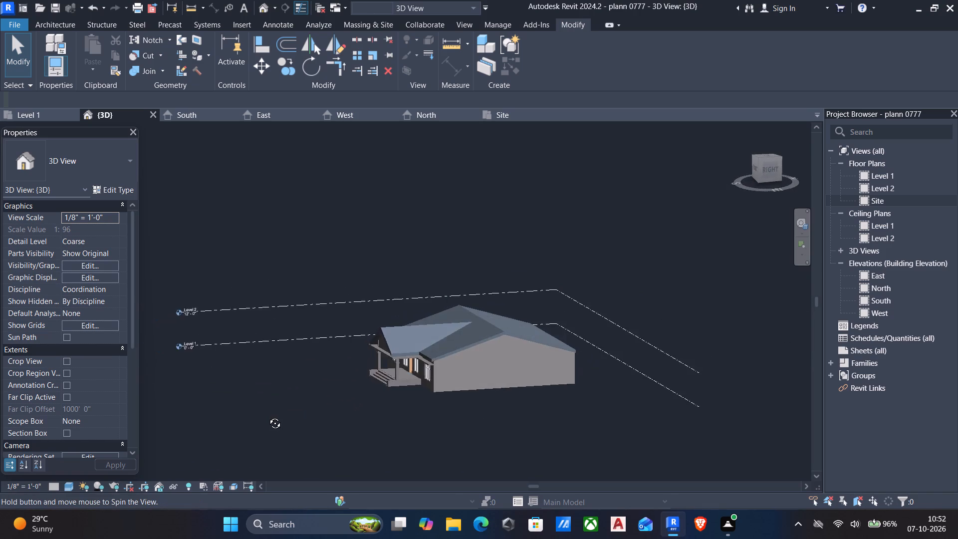
pyautogui.keyDown('shift'); pyautogui.moveTo(267, 416); pyautogui.dragTo(448, 371, button='middle'); pyautogui.keyUp('shift')
pyautogui.scroll(8, 448, 371)
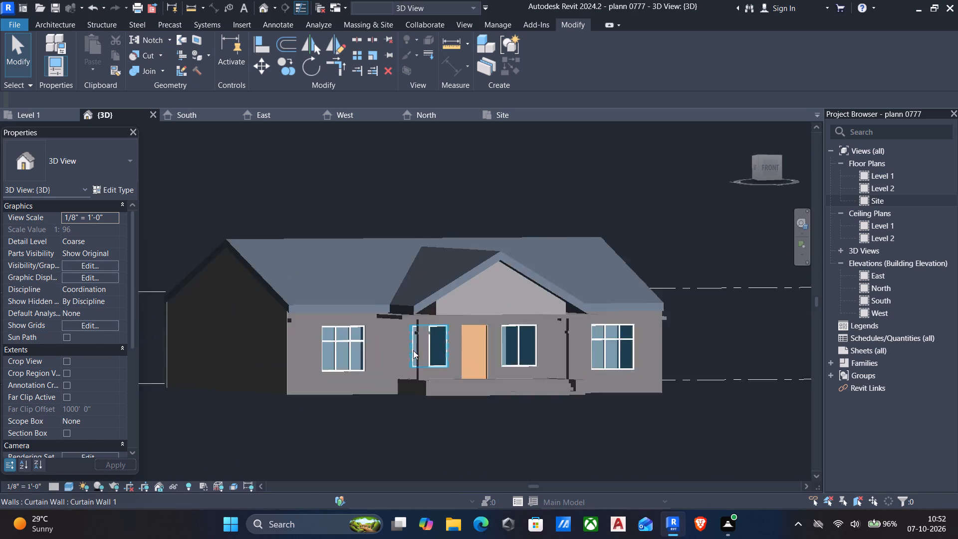
pyautogui.scroll(3, 413, 350)
pyautogui.click(420, 349)
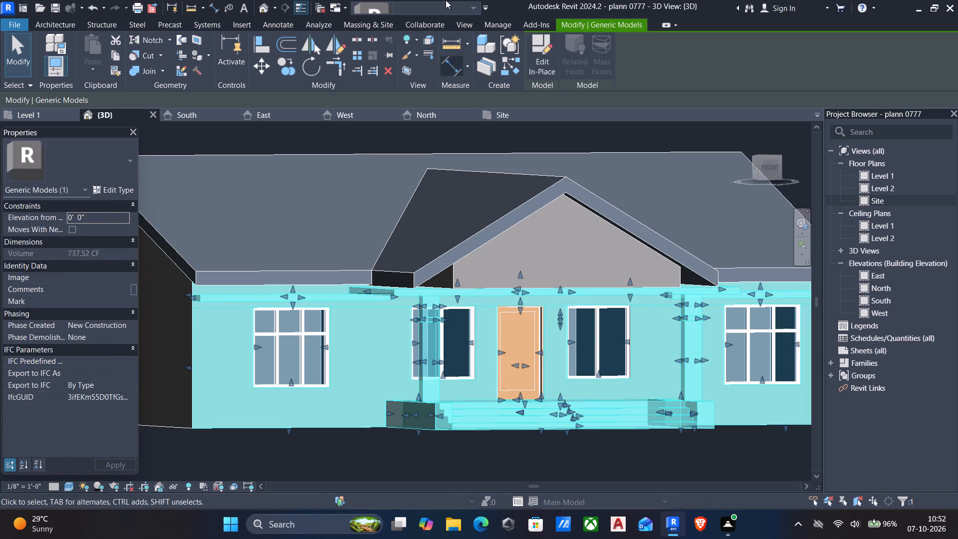
pyautogui.click(544, 56)
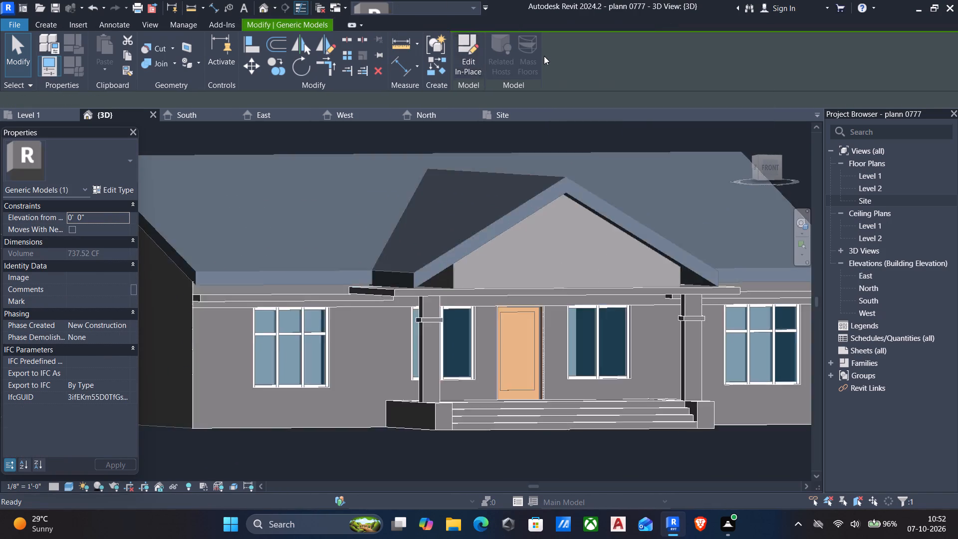
# Create a new material named rock b for the porch column extrusion.
pyautogui.click(439, 359)
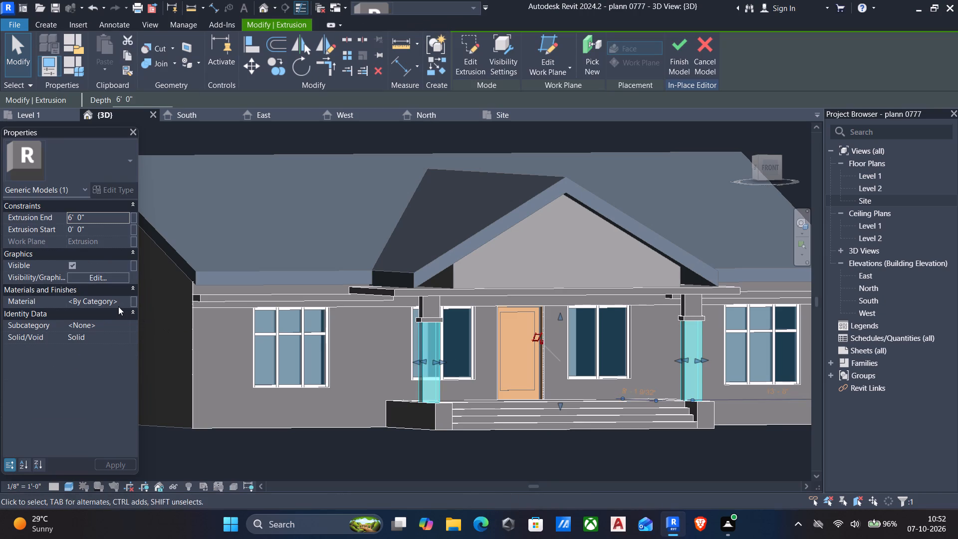
pyautogui.click(123, 302)
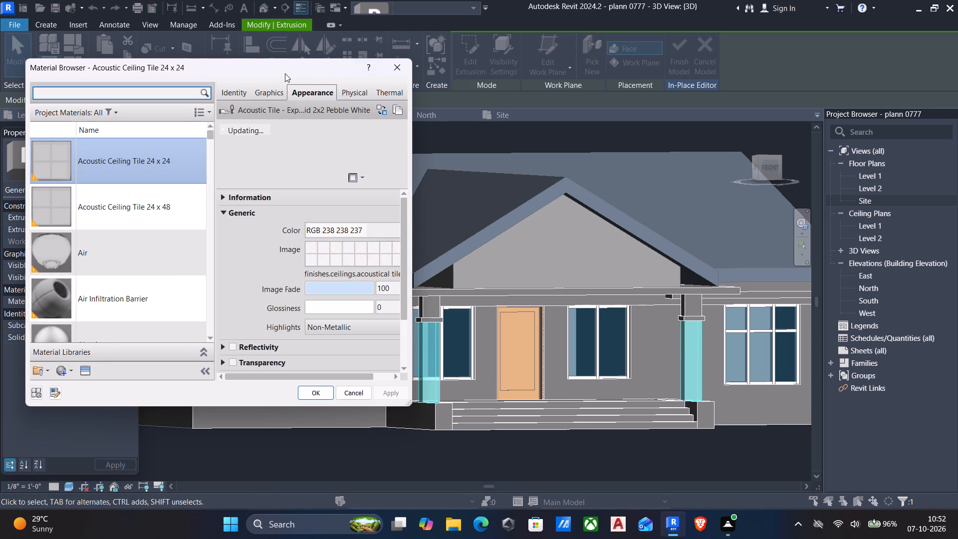
pyautogui.click(62, 374)
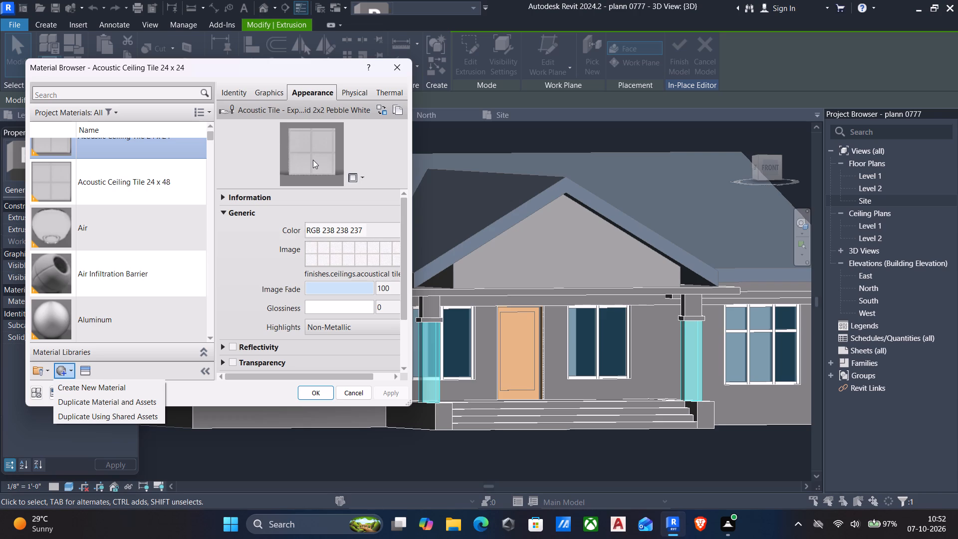
pyautogui.click(82, 386)
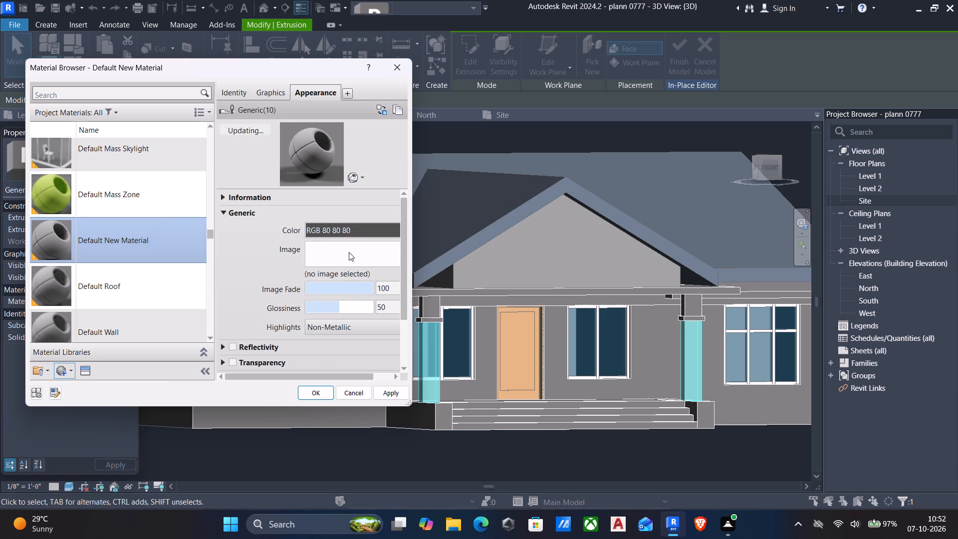
pyautogui.click(231, 95)
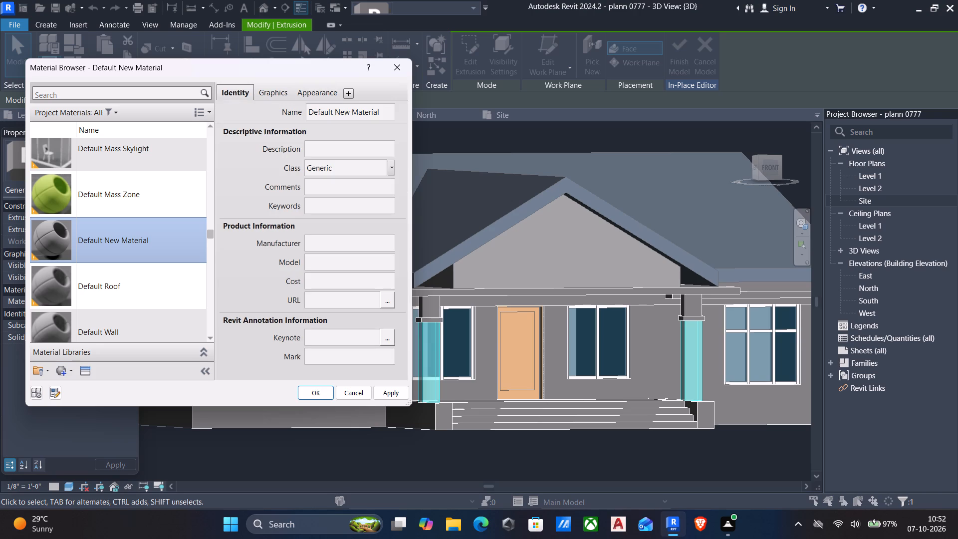
pyautogui.click(394, 112)
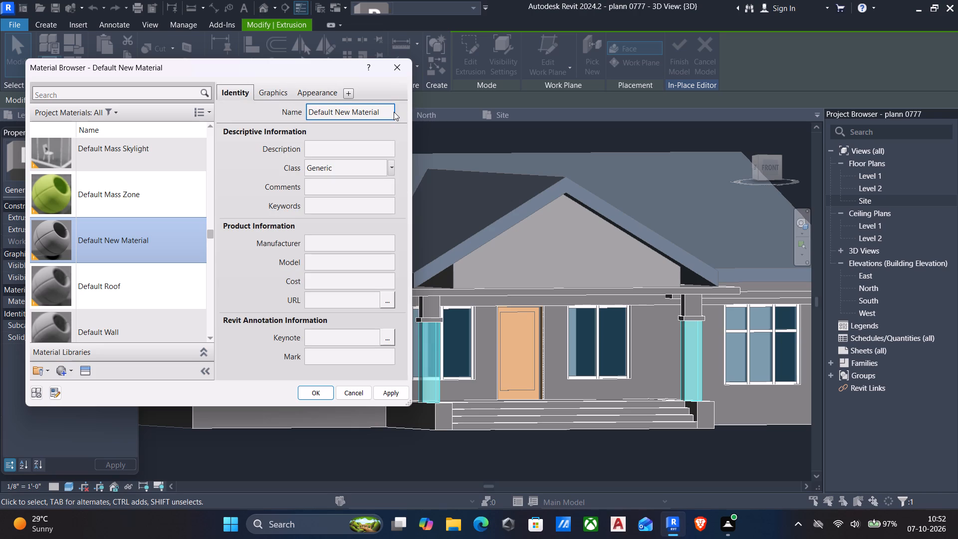
pyautogui.moveTo(394, 112); pyautogui.dragTo(217, 121)
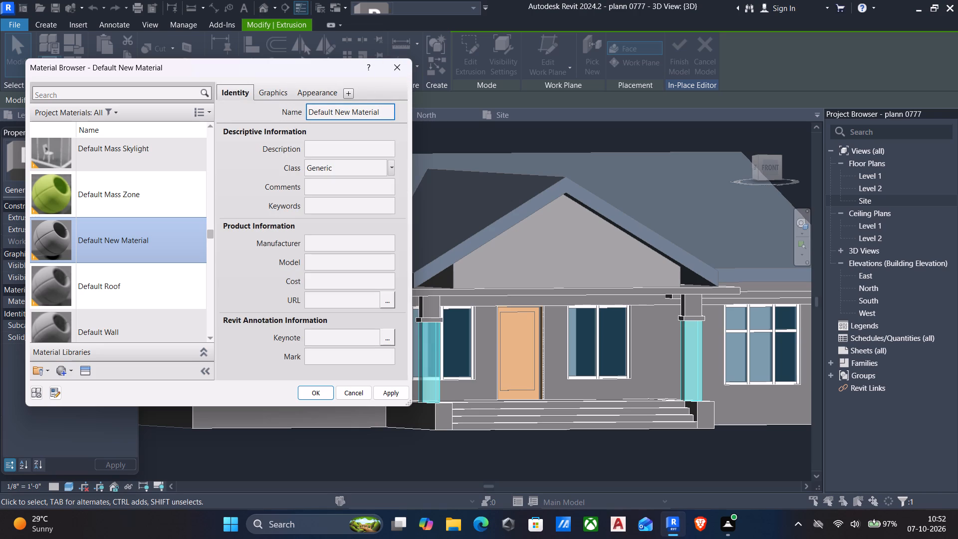
pyautogui.click(386, 109)
pyautogui.press('BackSpace')
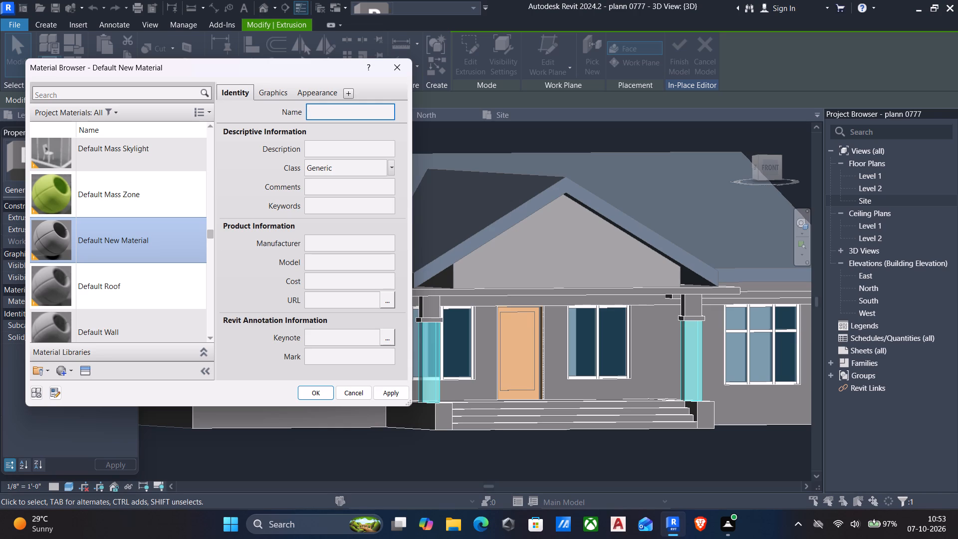
pyautogui.write('rock')
pyautogui.press('space')
pyautogui.press('b')
pyautogui.click(394, 394)
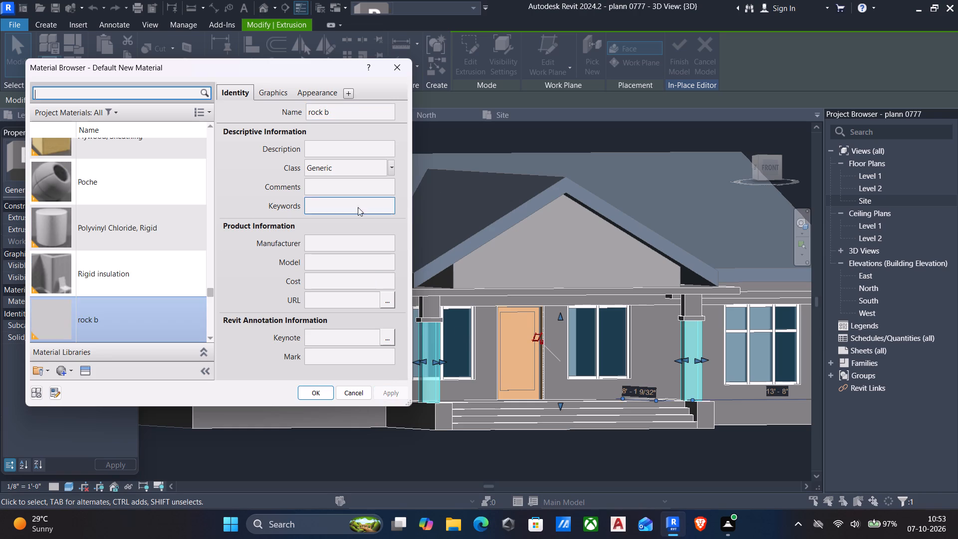
# Open the Stone category of the Appearance Library in the Asset Browser for the rock b material.
pyautogui.scroll(6, 383, 267)
pyautogui.click(84, 369)
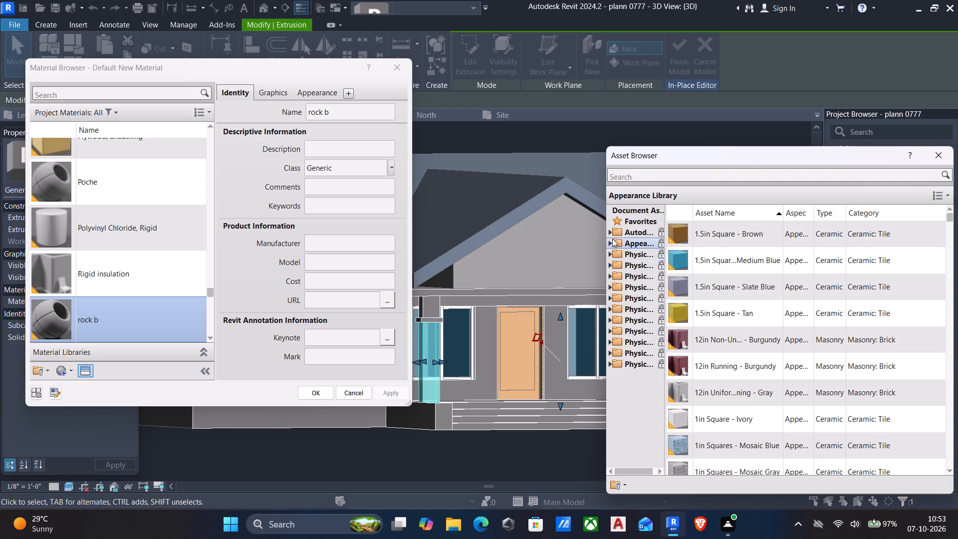
pyautogui.click(610, 239)
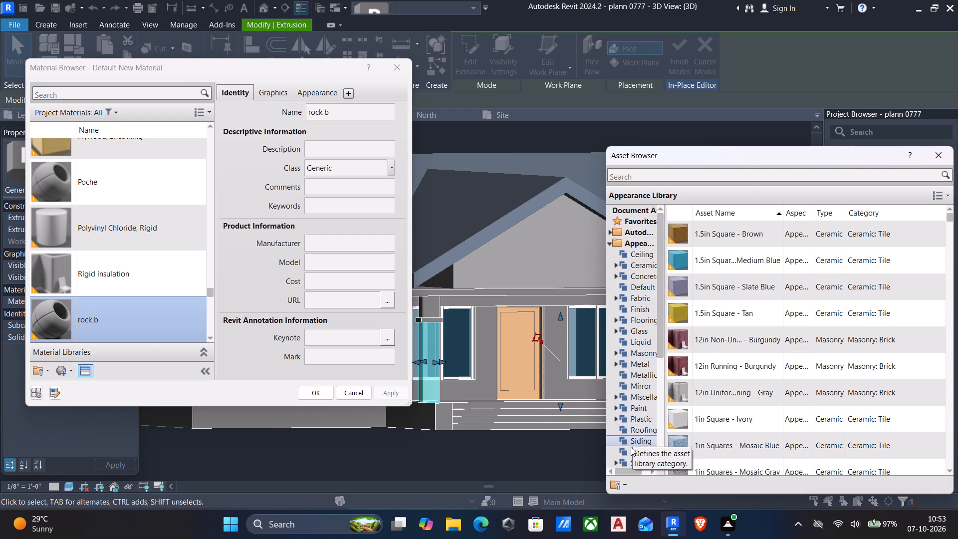
pyautogui.click(615, 465)
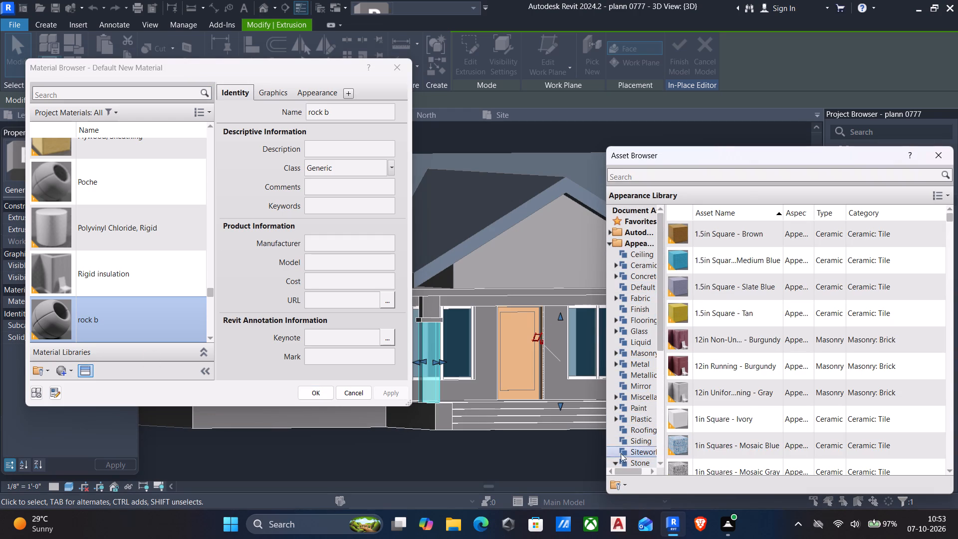
pyautogui.scroll(-2, 637, 454)
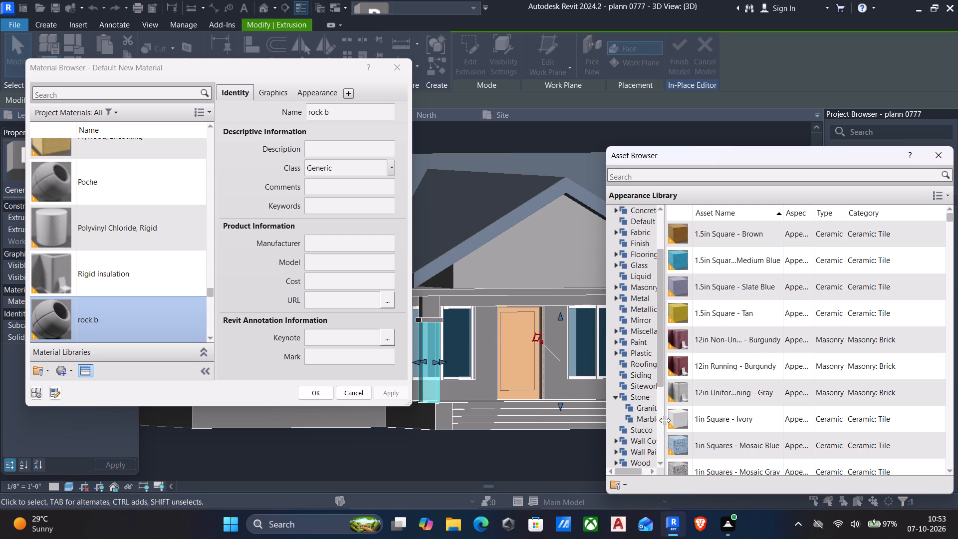
pyautogui.scroll(-4, 667, 416)
pyautogui.scroll(-13, 713, 400)
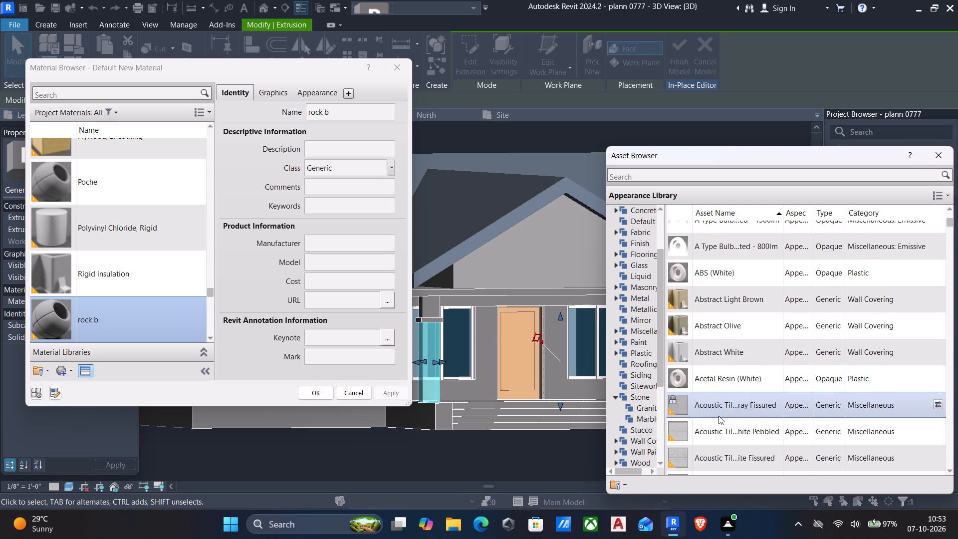
pyautogui.scroll(-12, 718, 416)
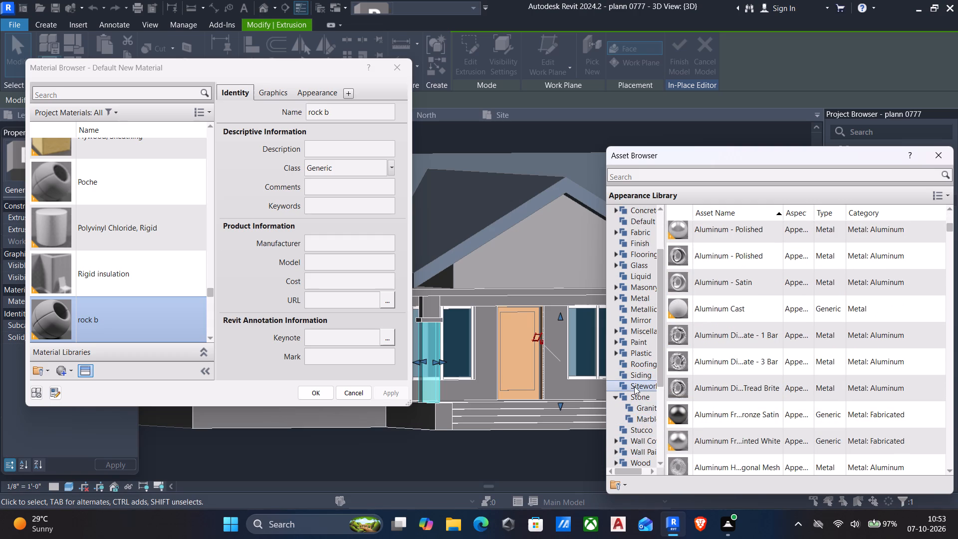
pyautogui.scroll(-4, 644, 413)
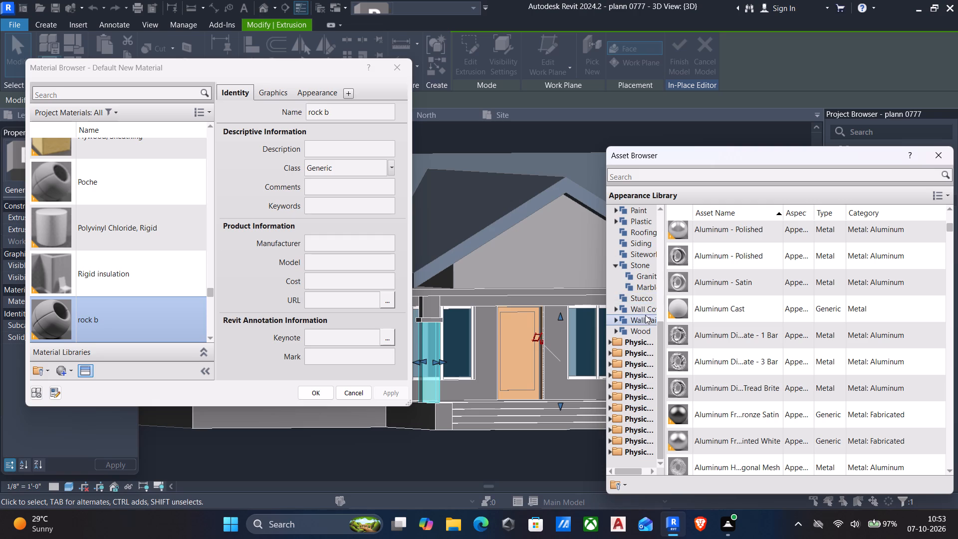
pyautogui.doubleClick(635, 268)
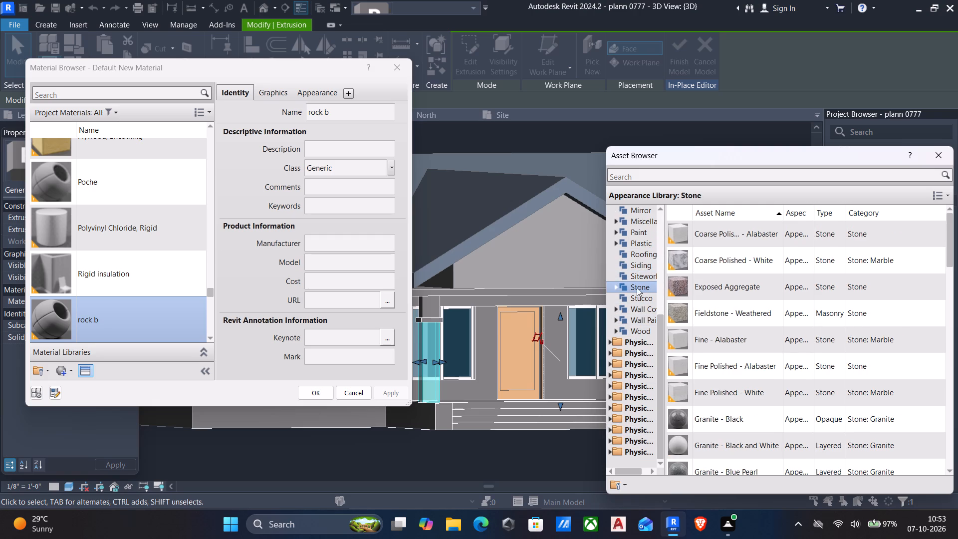
# Look through the Stone appearance assets for a rock finish suited to the porch columns.
pyautogui.scroll(-12, 734, 279)
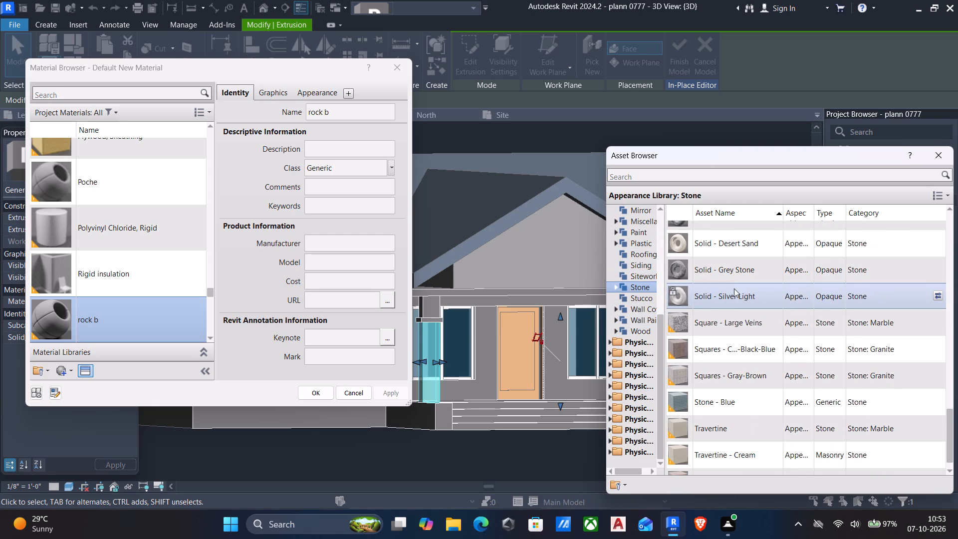
pyautogui.scroll(3, 734, 288)
pyautogui.scroll(-12, 734, 288)
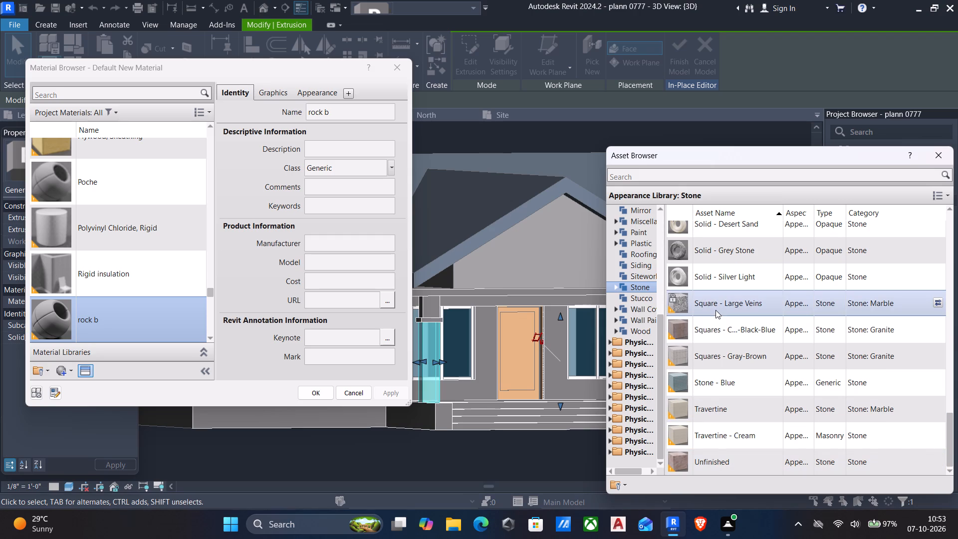
pyautogui.scroll(19, 716, 310)
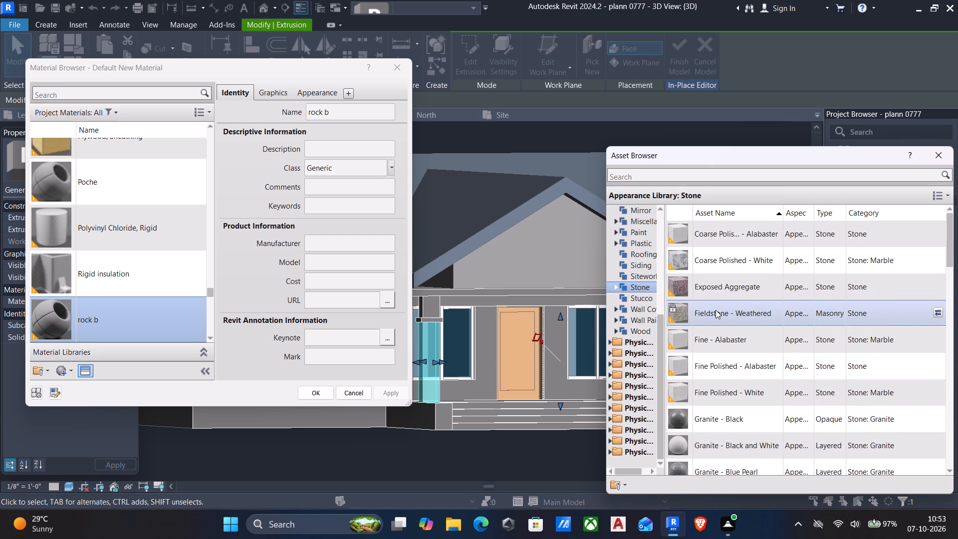
pyautogui.scroll(7, 716, 310)
pyautogui.scroll(-2, 716, 310)
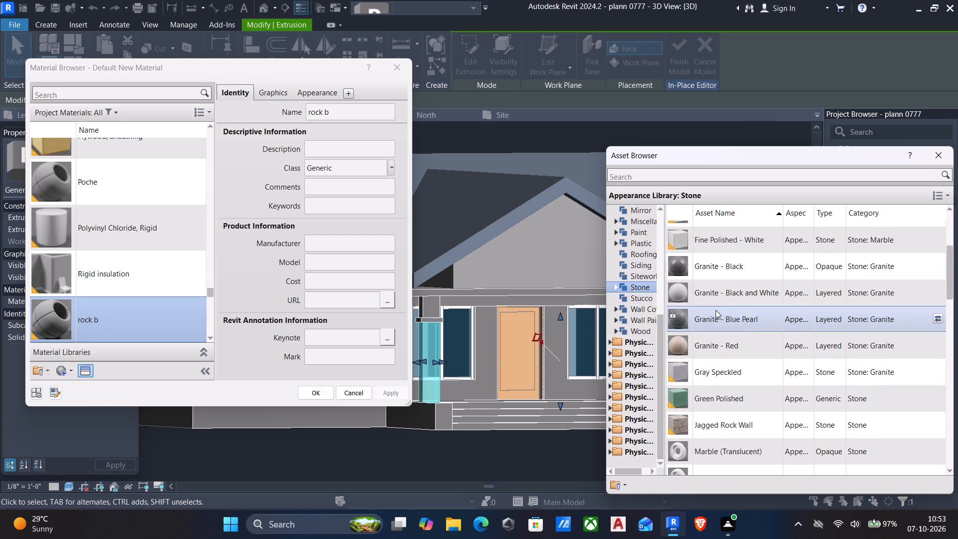
pyautogui.scroll(-2, 716, 310)
pyautogui.scroll(-3, 749, 342)
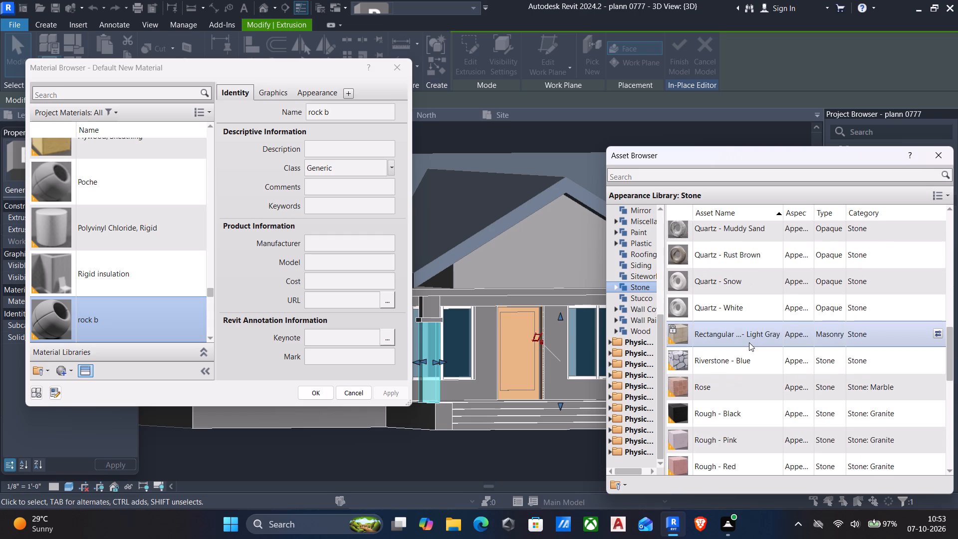
# Try Riverstone - Blue, and give rock b the Small Rectanguler Stones - Gray appearance.
pyautogui.doubleClick(721, 356)
pyautogui.scroll(-1, 760, 379)
pyautogui.doubleClick(737, 459)
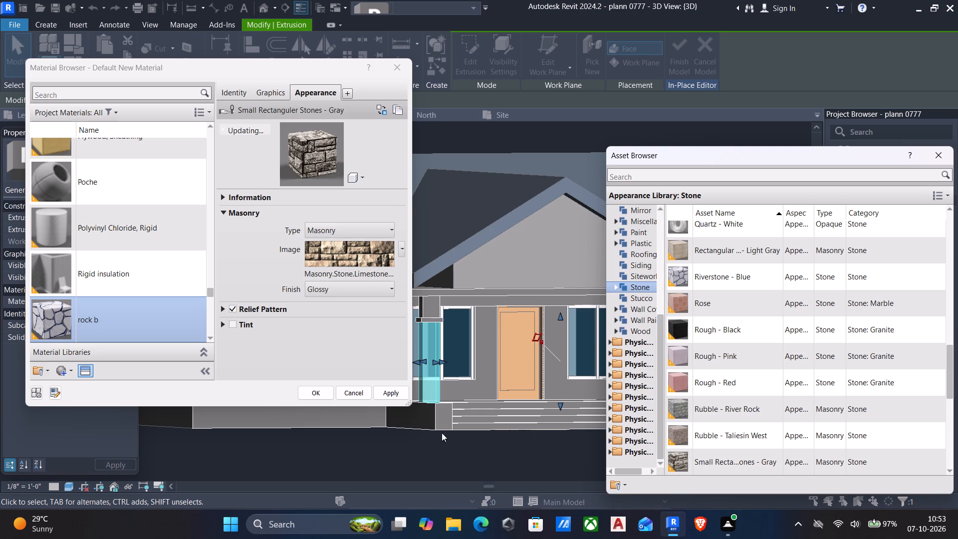
pyautogui.click(386, 389)
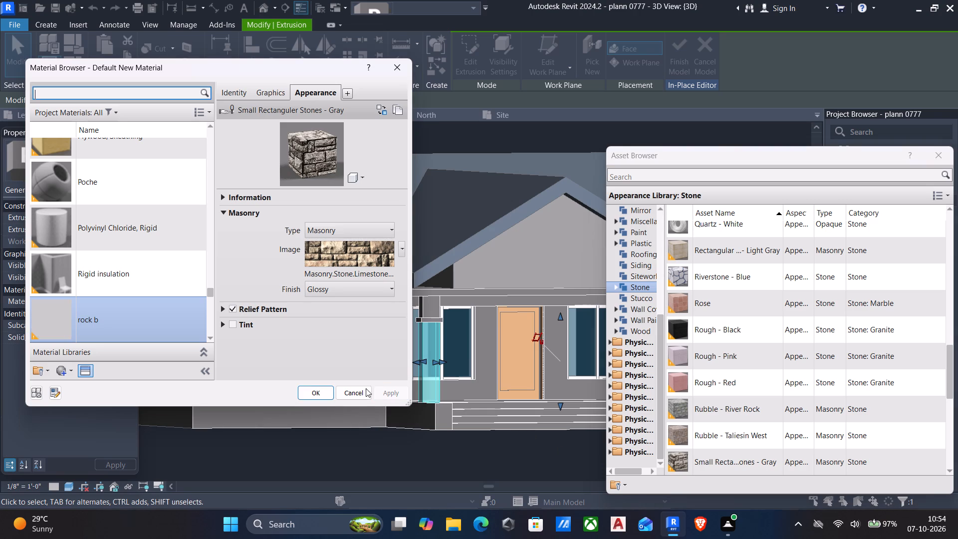
# Assign rock b to the porch column extrusion and finish the in-place model.
pyautogui.click(311, 393)
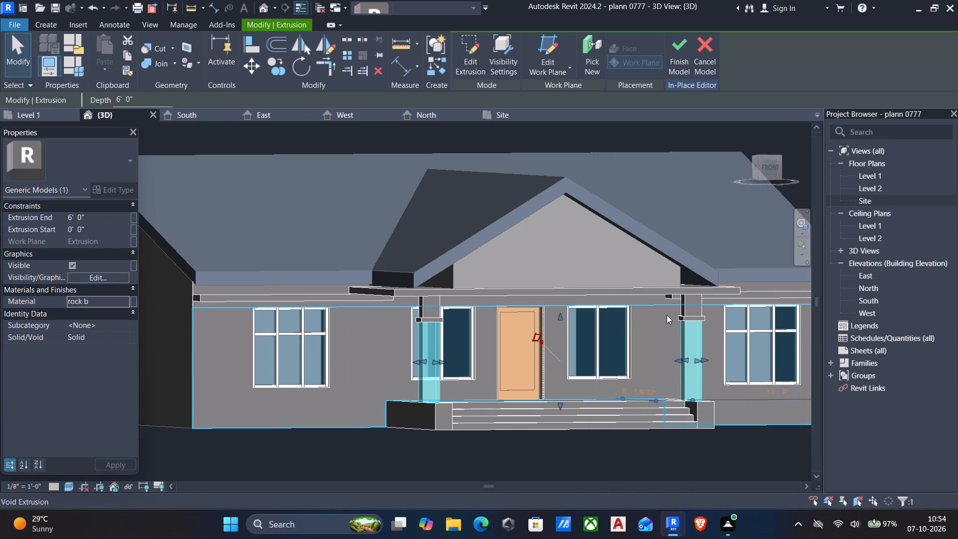
pyautogui.click(681, 43)
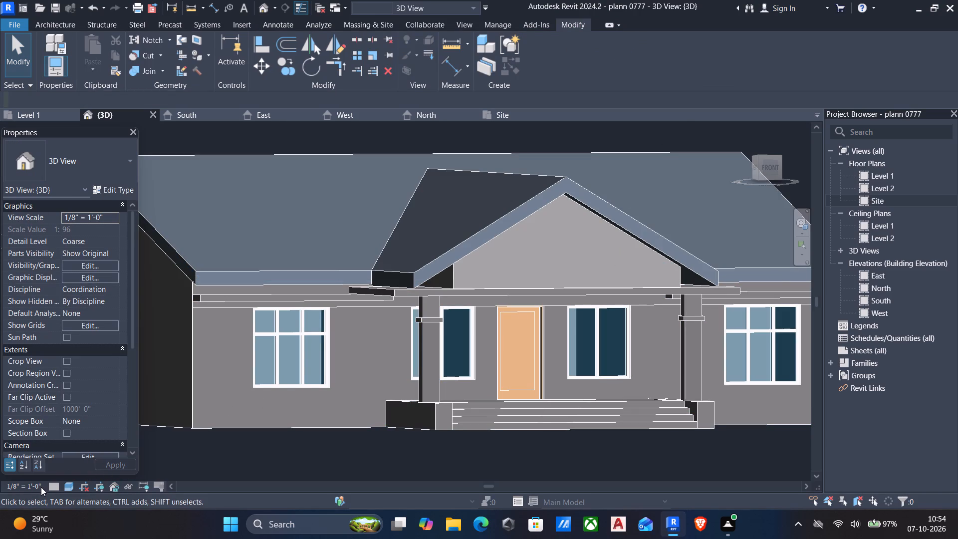
# Set the 3D view's visual style to Realistic.
pyautogui.click(65, 486)
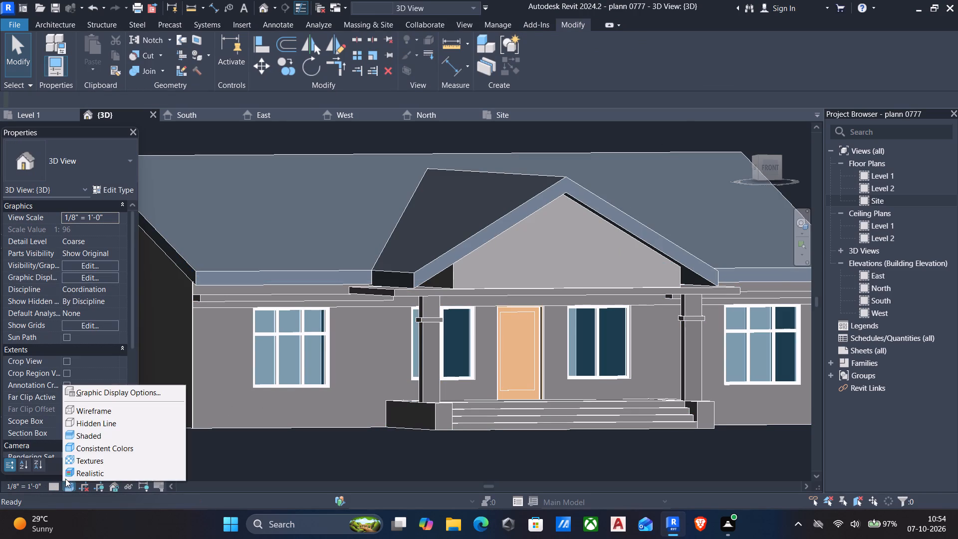
pyautogui.click(69, 472)
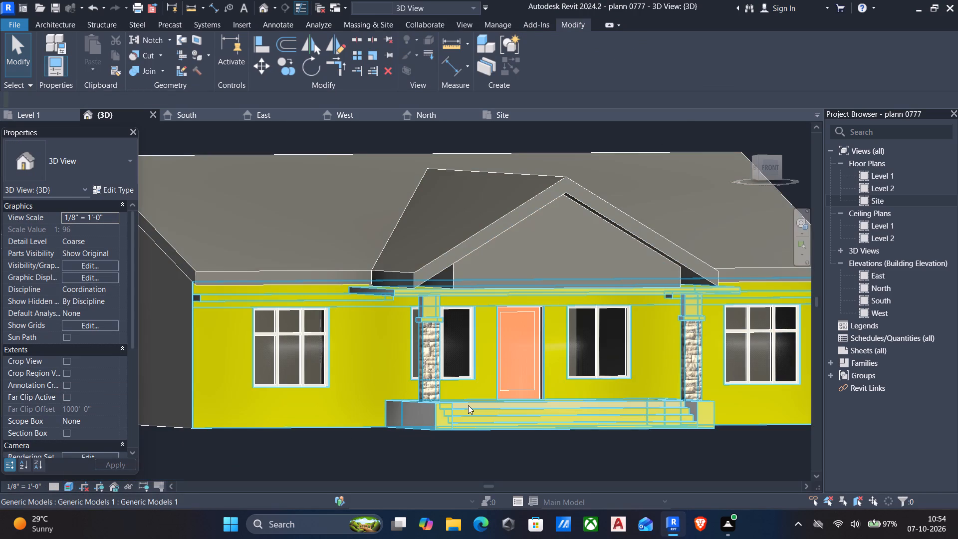
# Examine the stone texture on both porch columns up close and from several angles.
pyautogui.scroll(-3, 479, 399)
pyautogui.keyDown('shift'); pyautogui.moveTo(483, 395); pyautogui.dragTo(377, 423, button='middle'); pyautogui.keyUp('shift')
pyautogui.scroll(4, 385, 420)
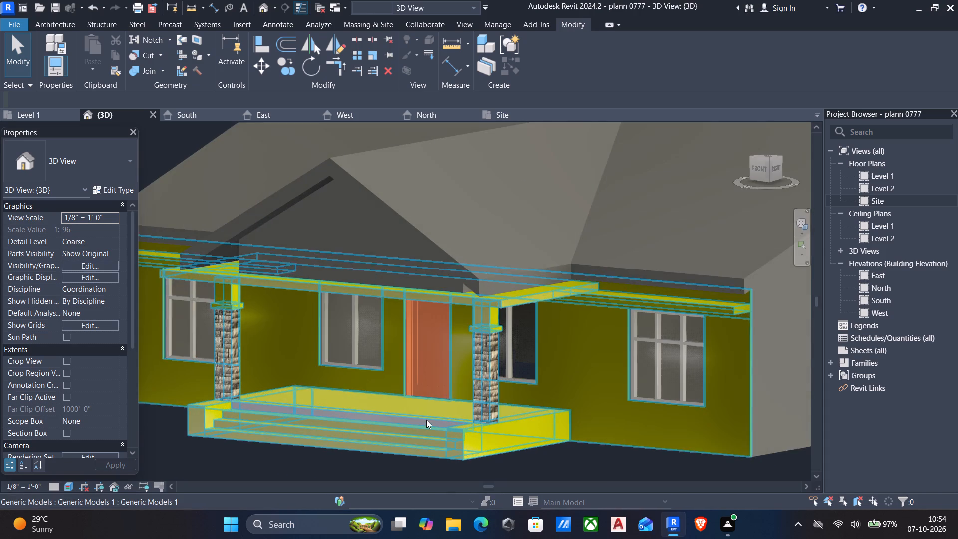
pyautogui.scroll(6, 461, 379)
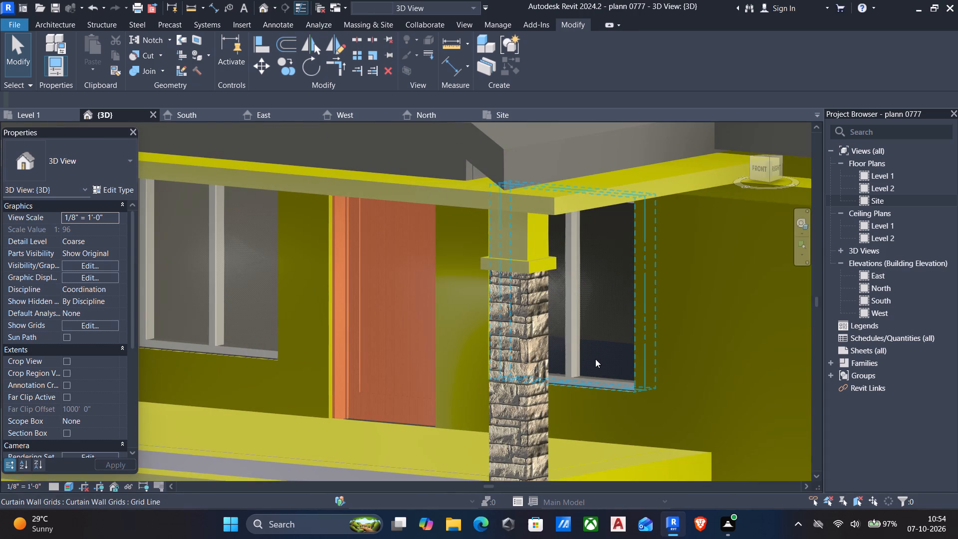
pyautogui.scroll(-3, 595, 359)
pyautogui.moveTo(595, 359); pyautogui.dragTo(711, 335, button='middle')
pyautogui.scroll(5, 658, 349)
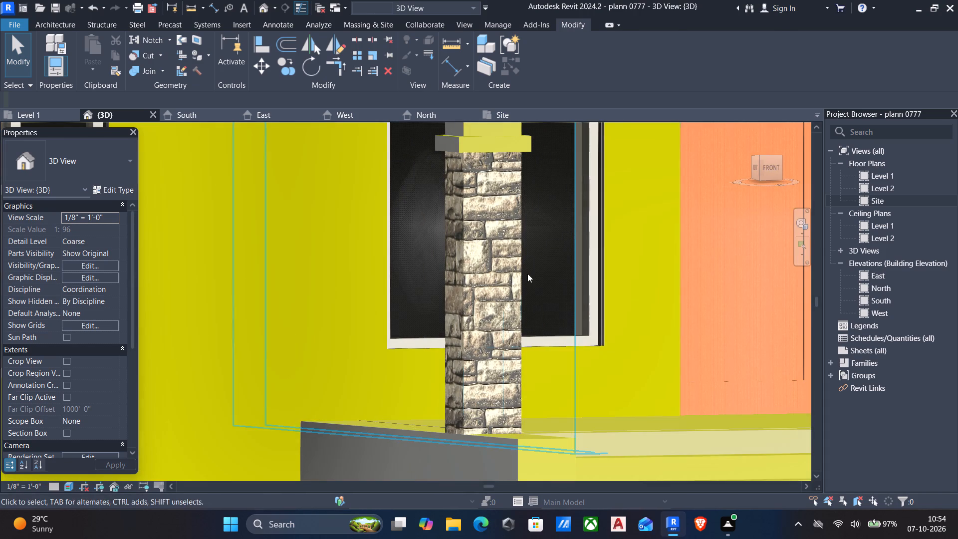
pyautogui.scroll(5, 483, 198)
pyautogui.scroll(-13, 483, 198)
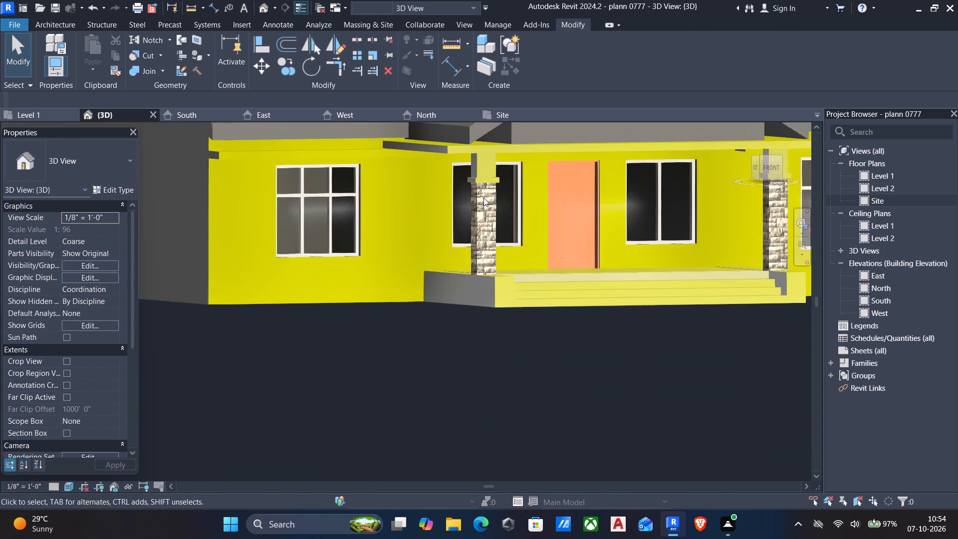
pyautogui.scroll(-5, 483, 198)
pyautogui.moveTo(496, 214); pyautogui.dragTo(471, 243, button='middle')
pyautogui.scroll(3, 475, 242)
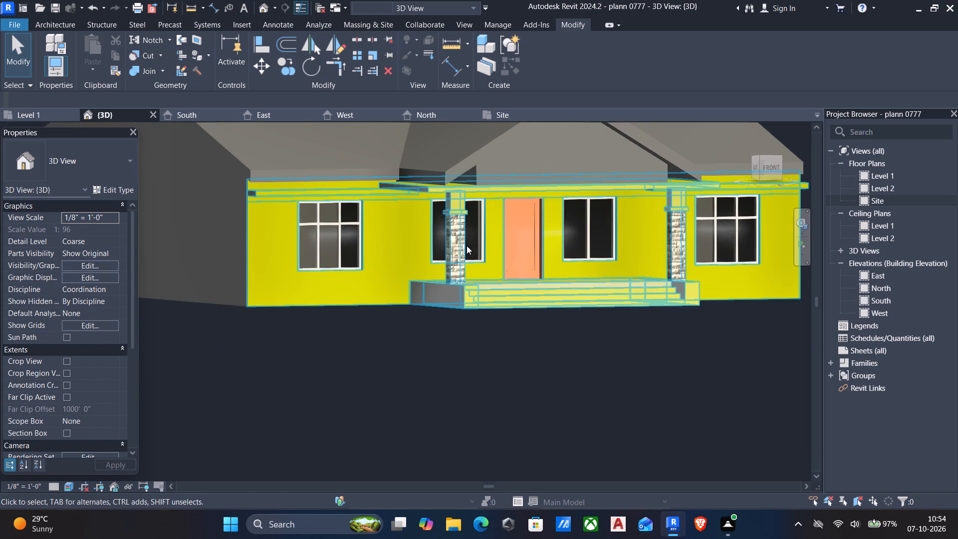
# Reopen the in-place model for editing and open the porch column extrusion's rock b material together with the Asset Browser.
pyautogui.click(467, 246)
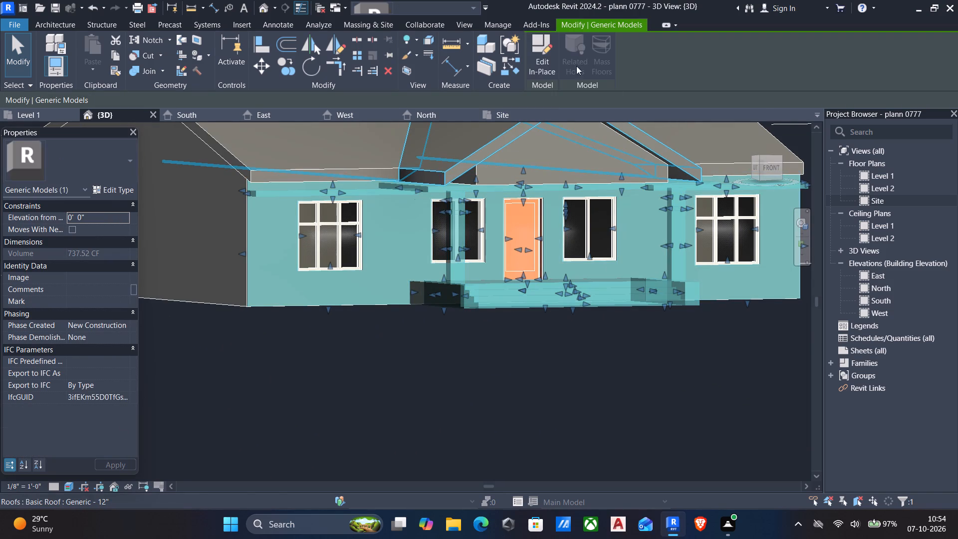
pyautogui.click(546, 60)
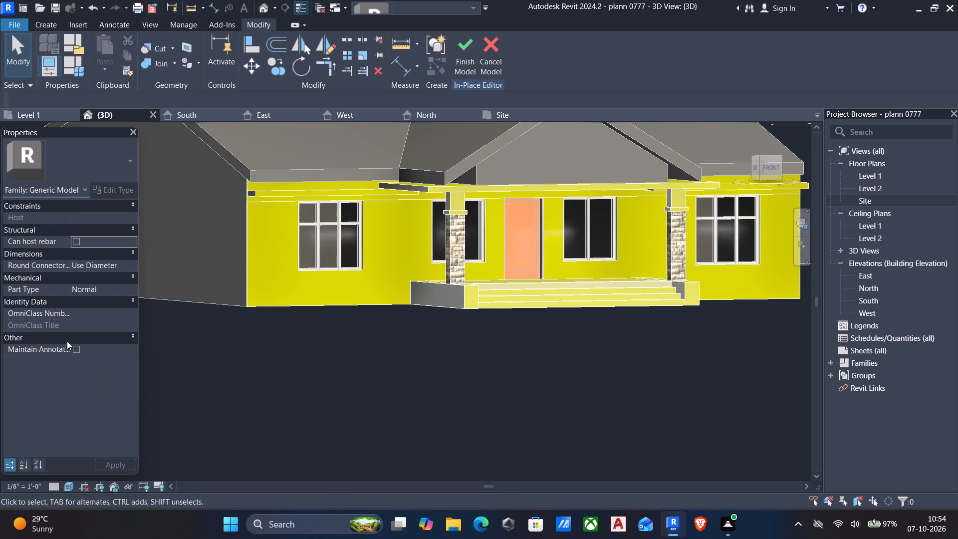
pyautogui.click(453, 262)
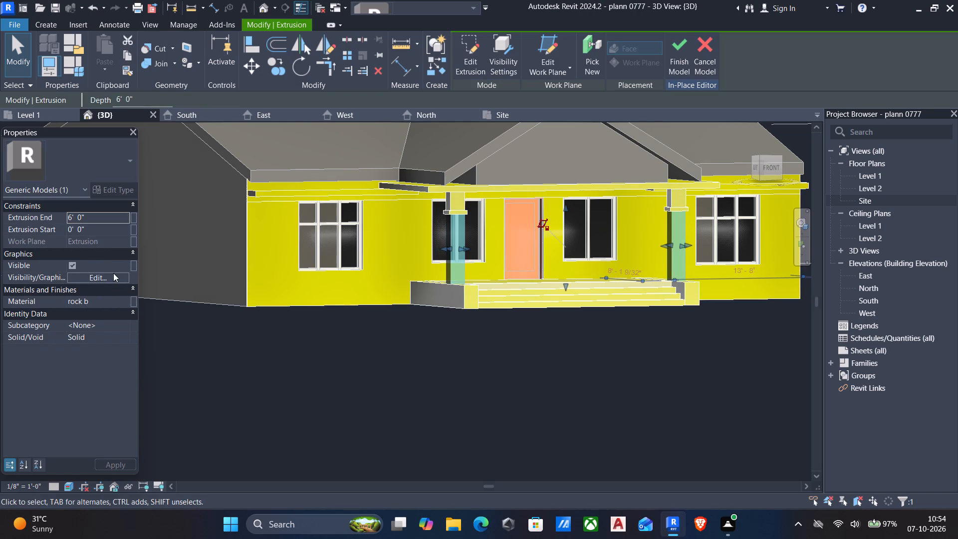
pyautogui.click(126, 300)
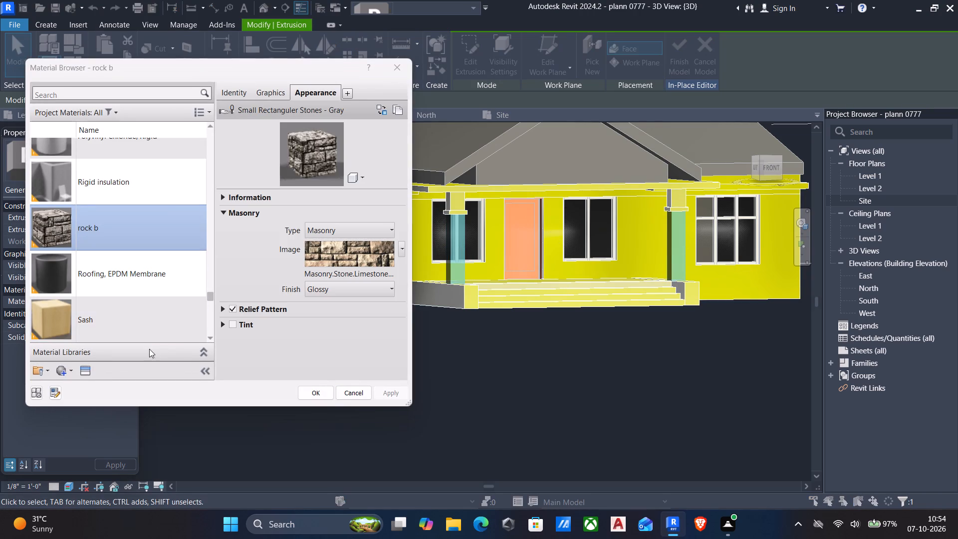
pyautogui.click(84, 369)
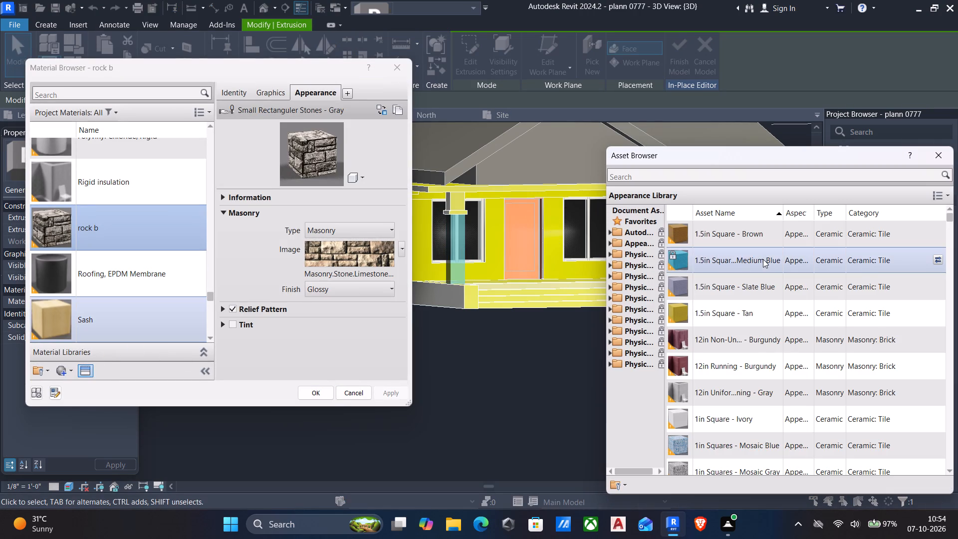
# Look through the Appearance Library categories, including Concrete, Flooring, Masonry, Paint, Roofing, Siding and Stucco, and return to Stone.
pyautogui.click(613, 243)
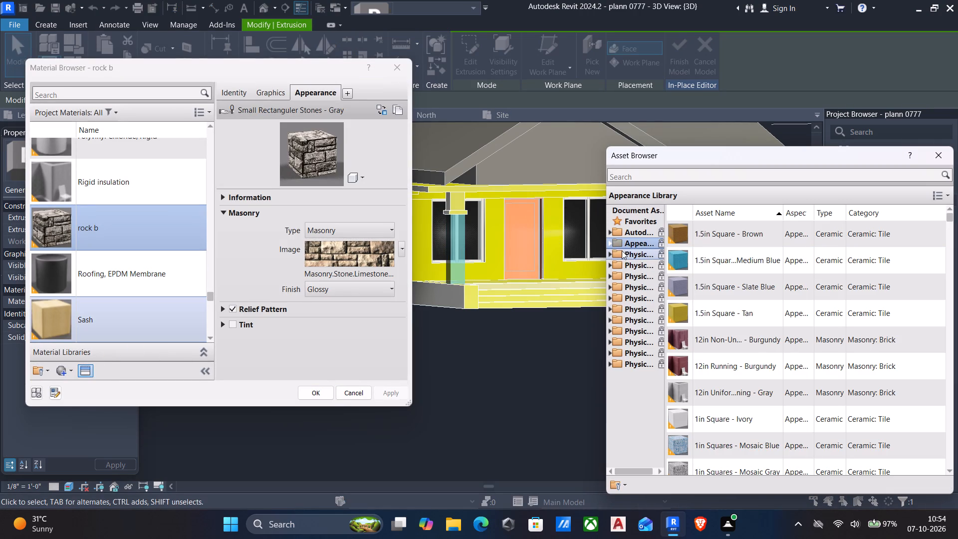
pyautogui.click(611, 245)
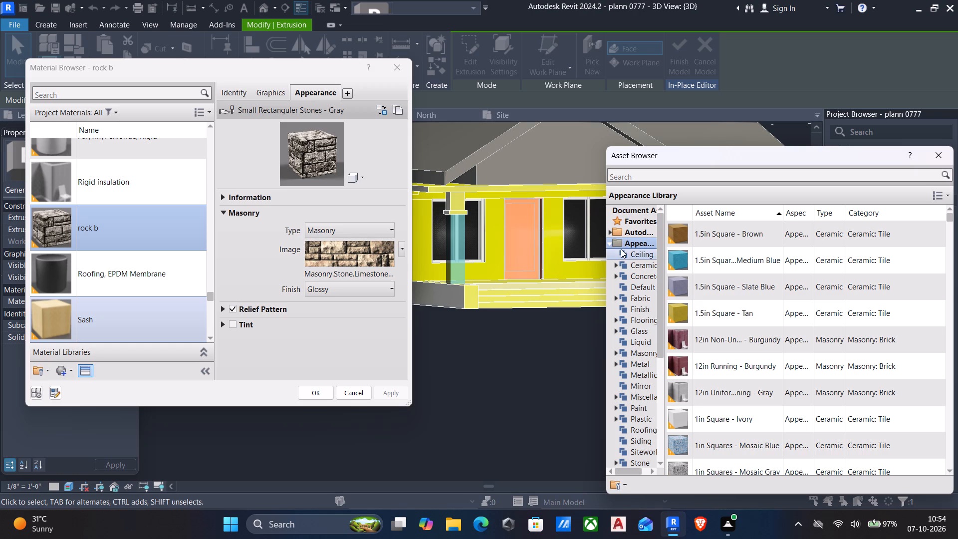
pyautogui.doubleClick(639, 275)
pyautogui.scroll(-5, 710, 299)
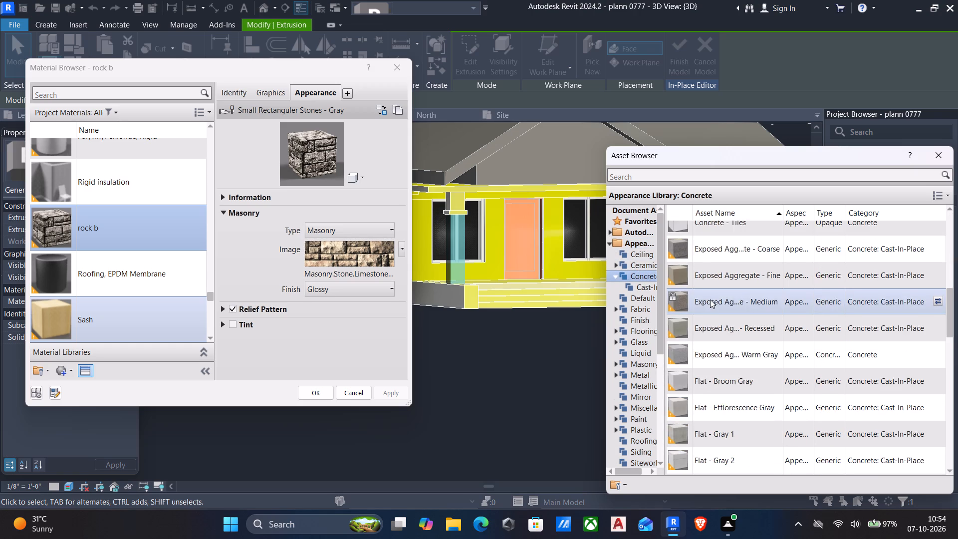
pyautogui.scroll(-16, 710, 299)
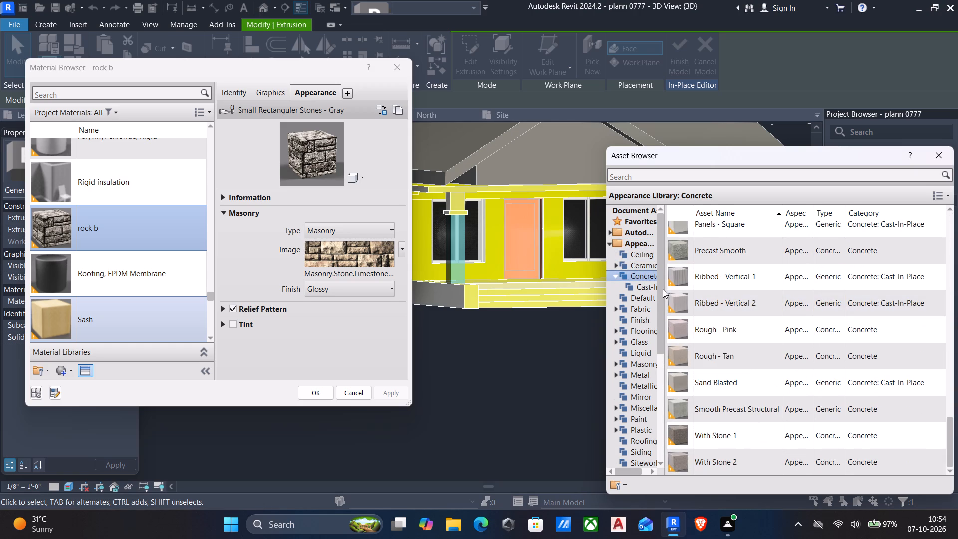
pyautogui.click(638, 331)
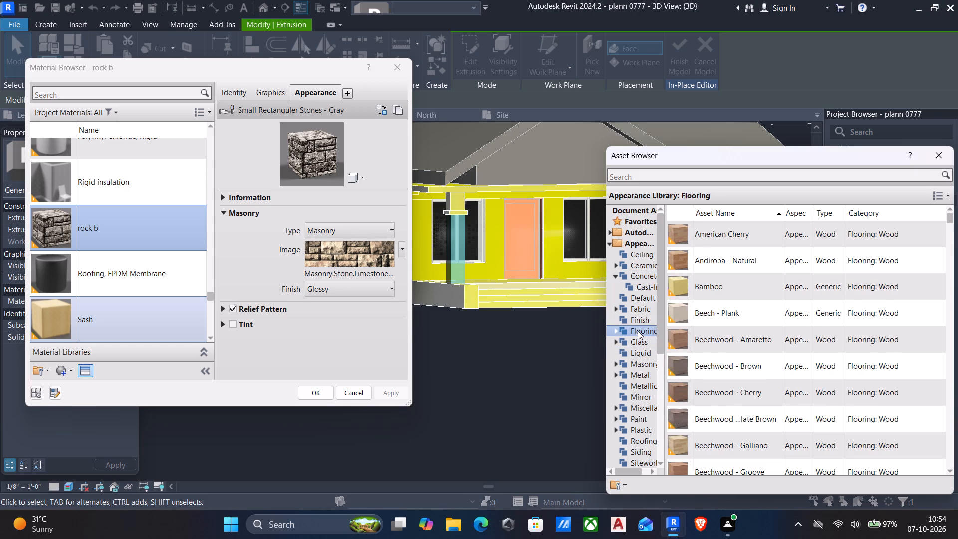
pyautogui.click(637, 361)
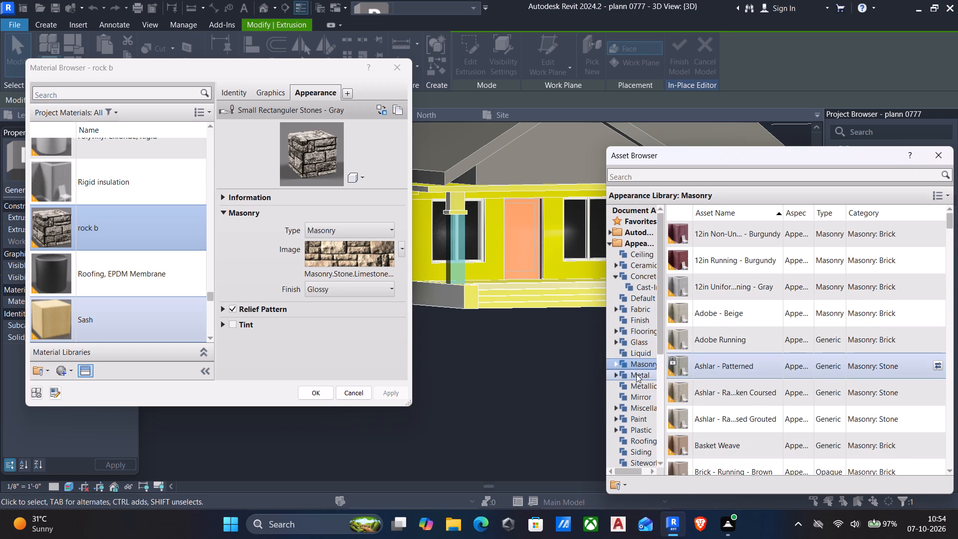
pyautogui.click(638, 414)
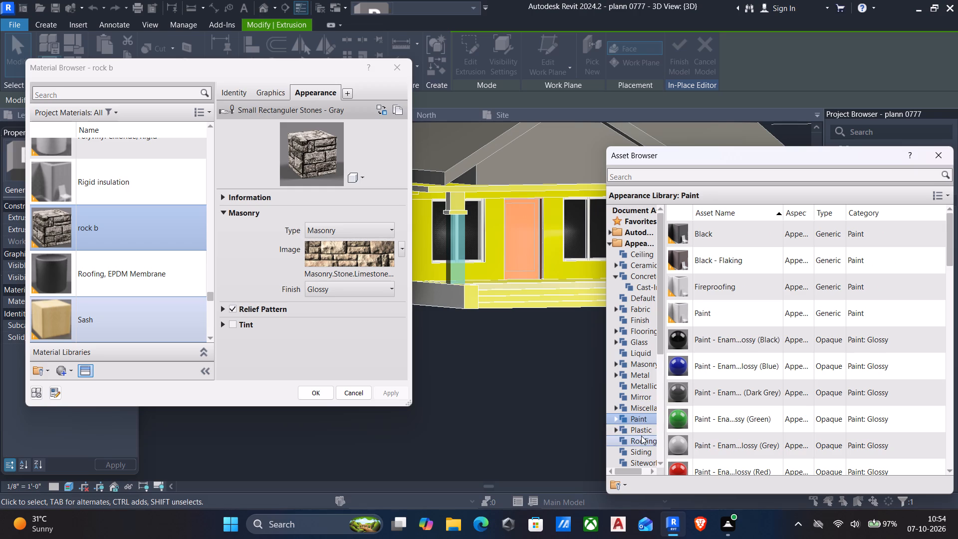
pyautogui.click(641, 436)
pyautogui.scroll(-2, 637, 439)
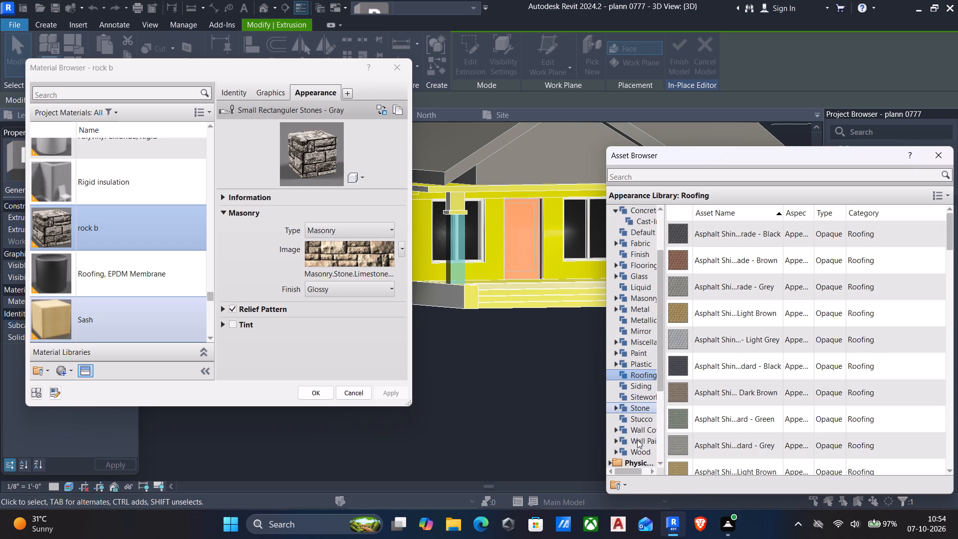
pyautogui.click(644, 388)
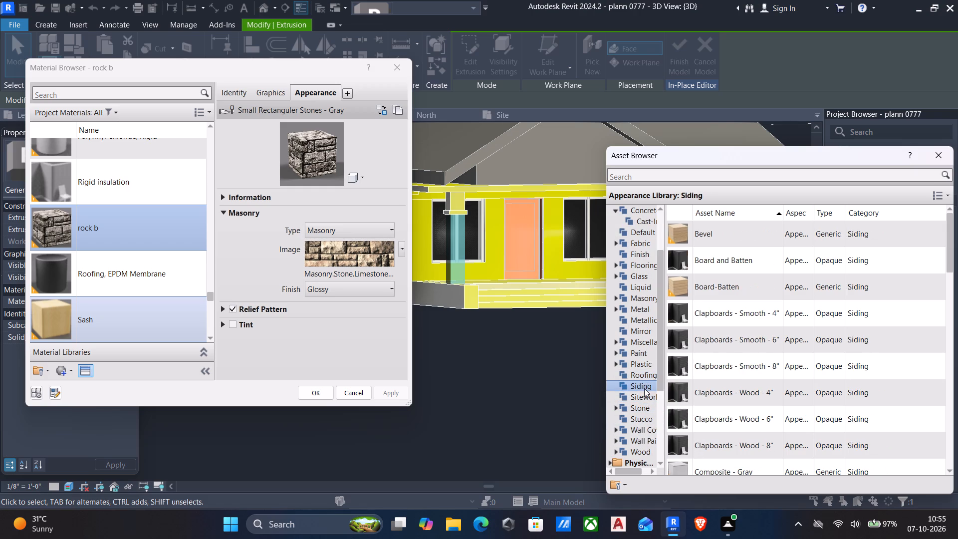
pyautogui.click(632, 411)
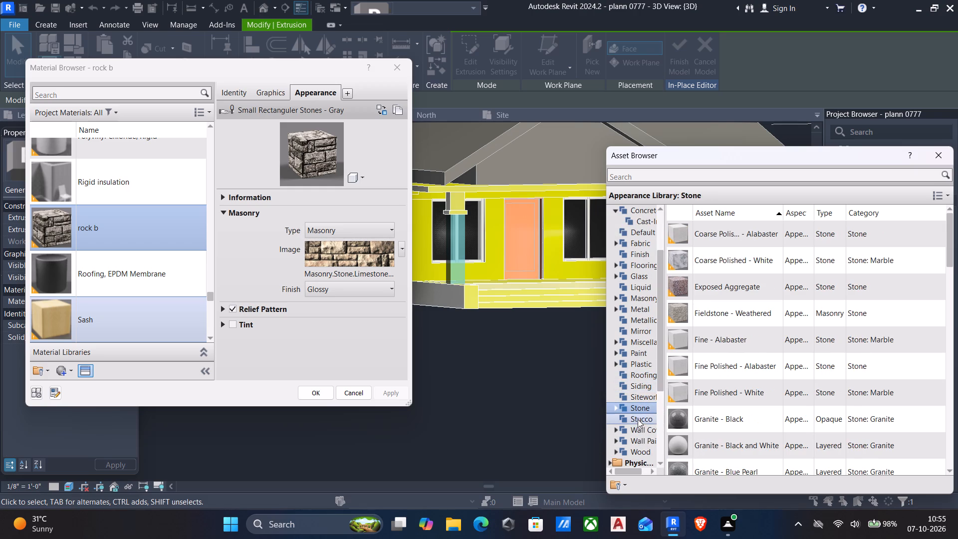
pyautogui.click(643, 422)
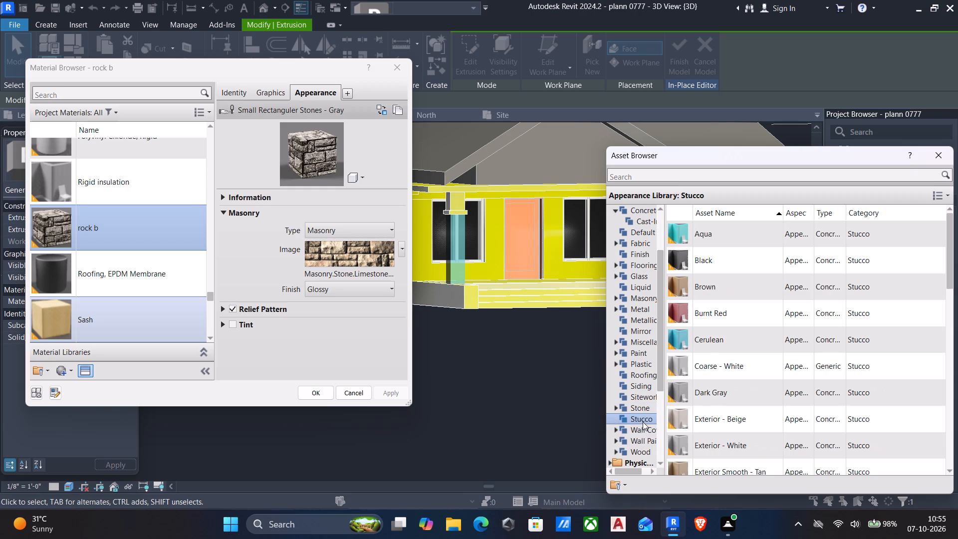
pyautogui.scroll(-1, 643, 422)
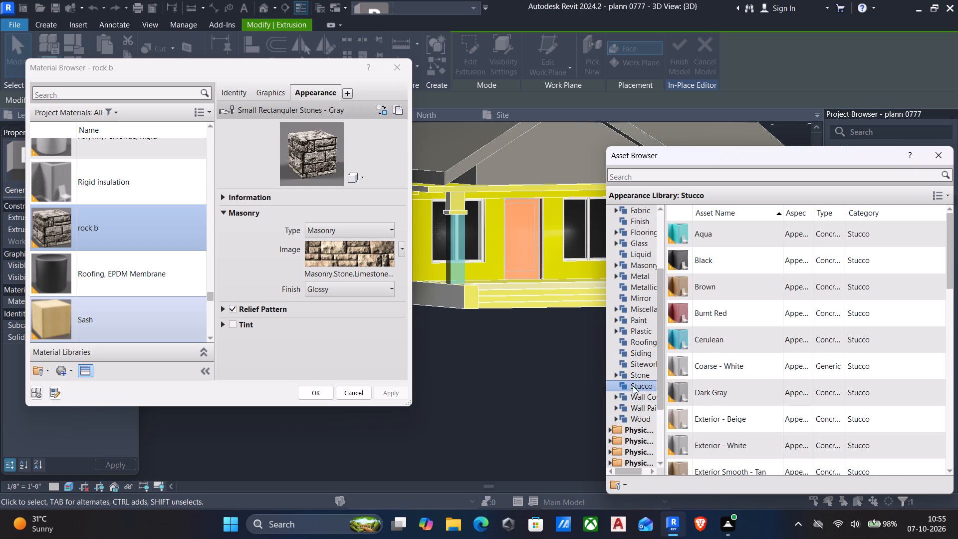
pyautogui.click(637, 374)
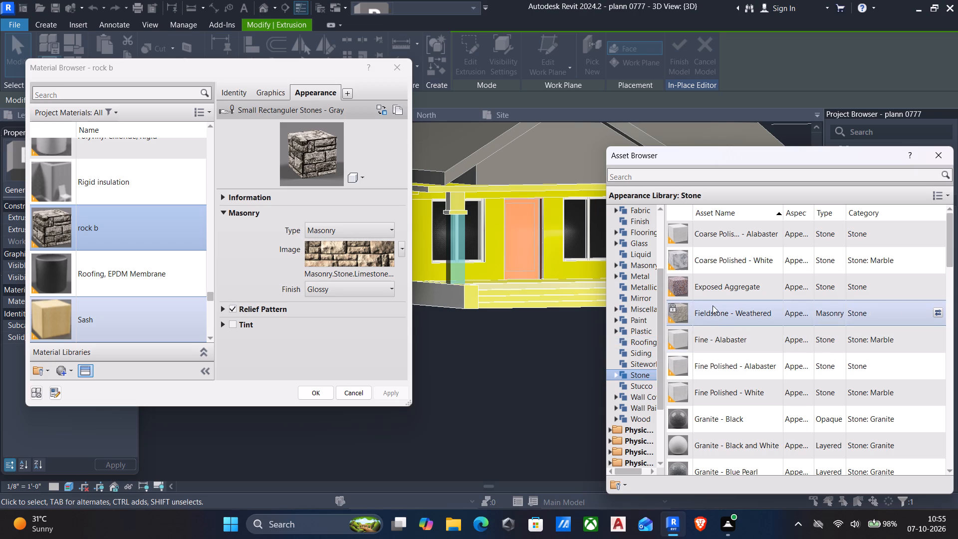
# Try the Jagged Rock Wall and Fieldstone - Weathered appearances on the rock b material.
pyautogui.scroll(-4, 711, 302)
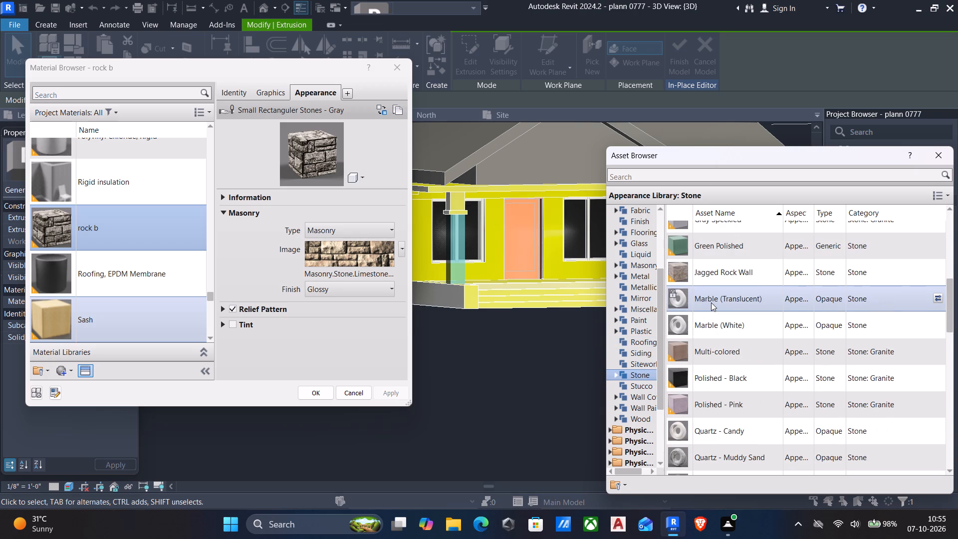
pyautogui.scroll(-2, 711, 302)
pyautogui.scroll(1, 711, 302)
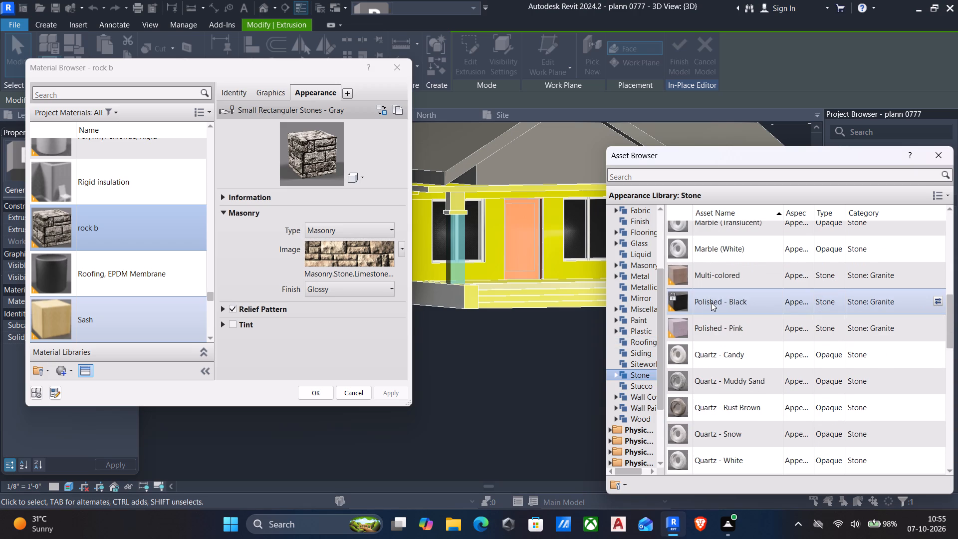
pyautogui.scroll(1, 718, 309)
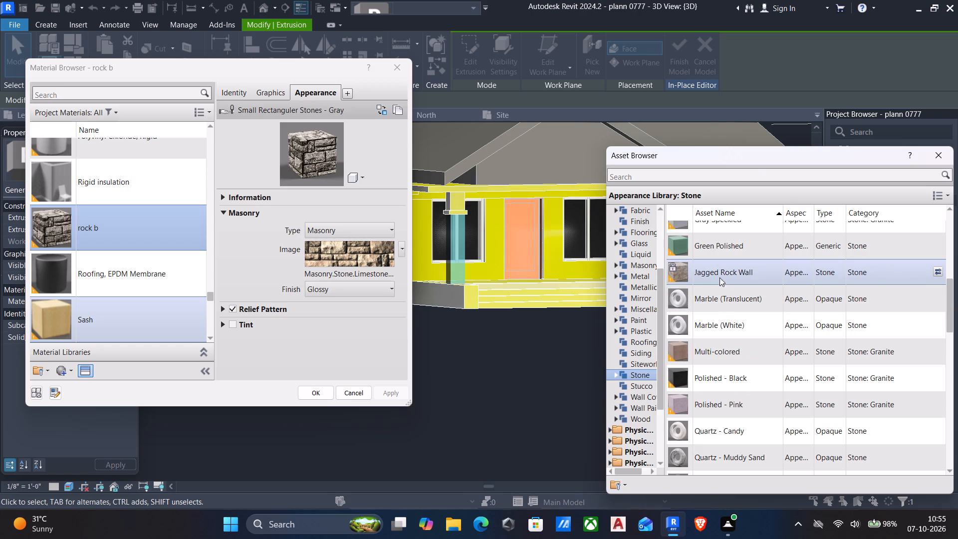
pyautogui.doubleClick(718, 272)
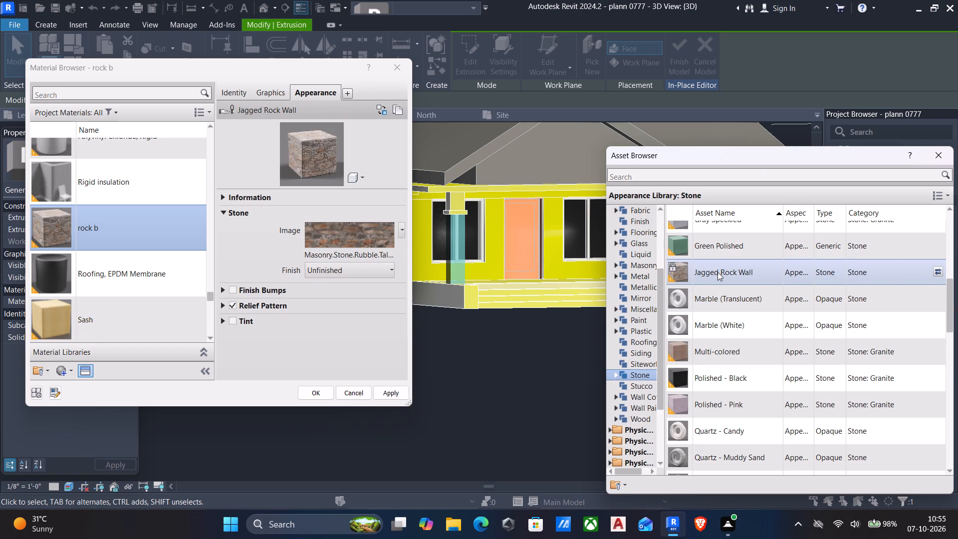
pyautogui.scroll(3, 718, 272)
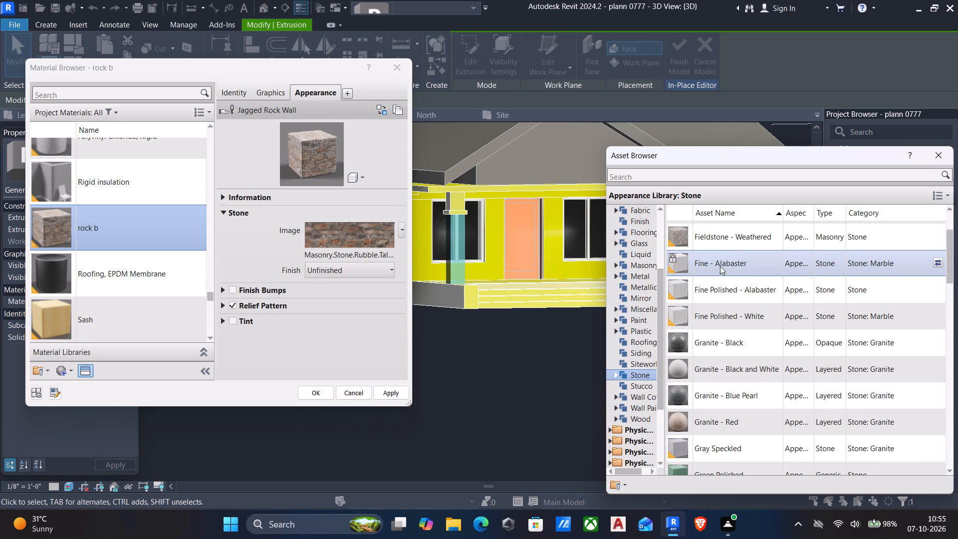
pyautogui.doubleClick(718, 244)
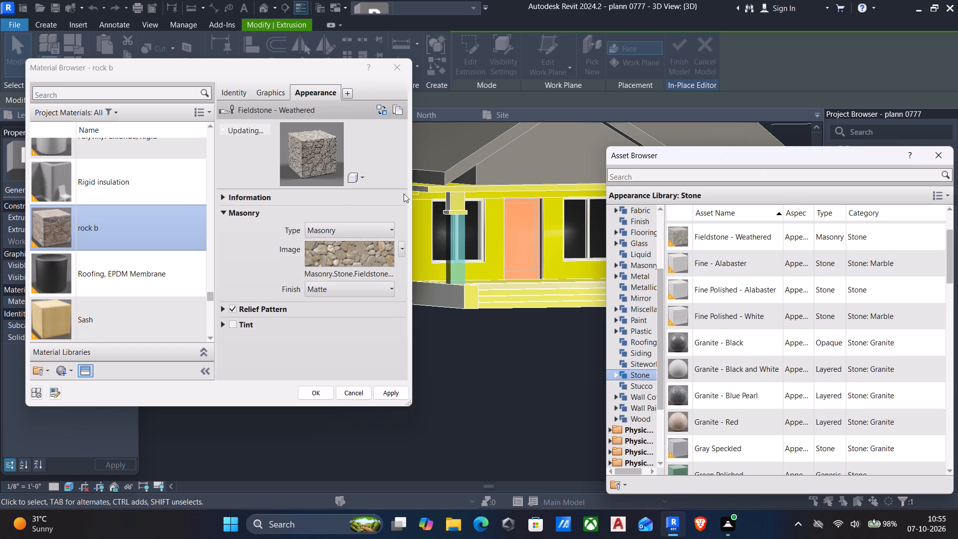
# Give rock b the brown small uneven rectangular stones appearance, apply it to the porch columns and deselect the extrusion.
pyautogui.scroll(-5, 689, 308)
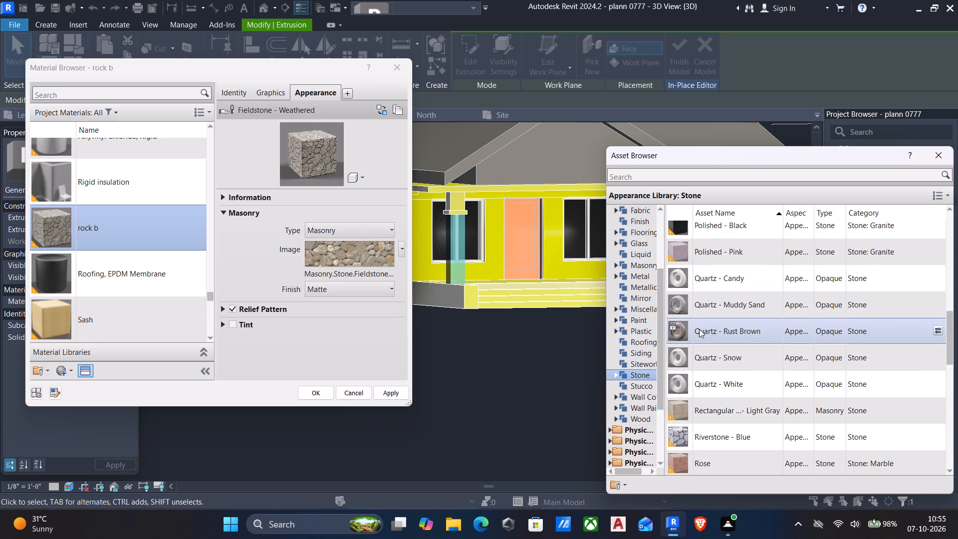
pyautogui.scroll(-5, 699, 329)
pyautogui.doubleClick(716, 272)
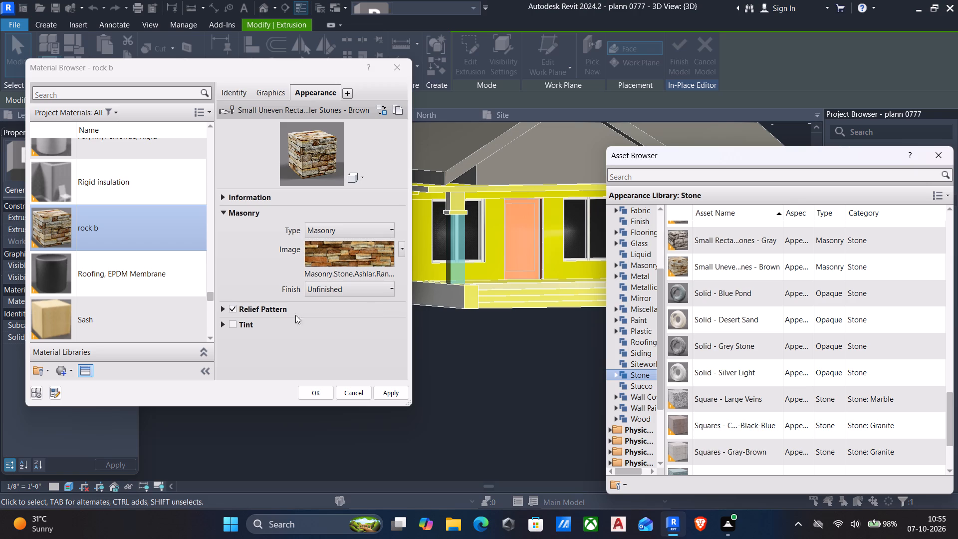
pyautogui.click(384, 387)
pyautogui.click(327, 390)
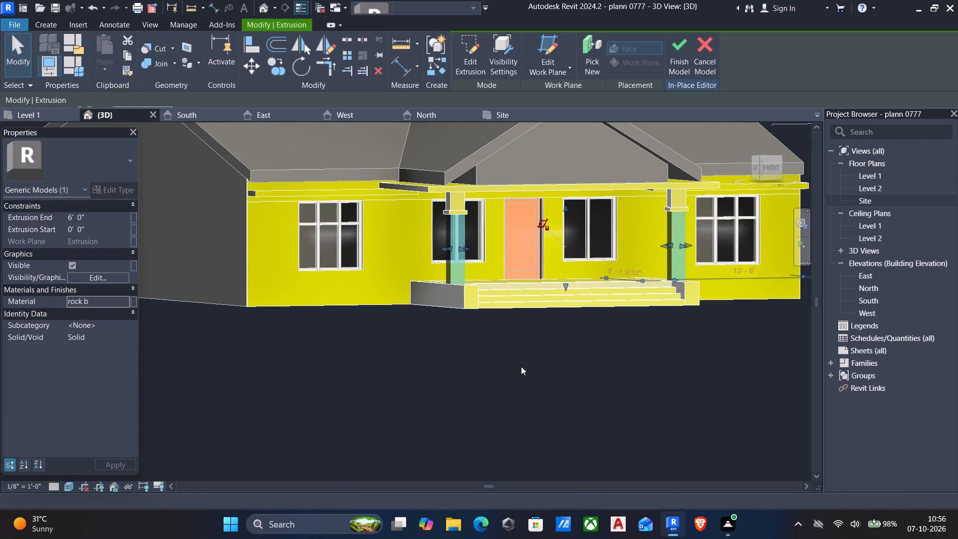
pyautogui.press('Escape')
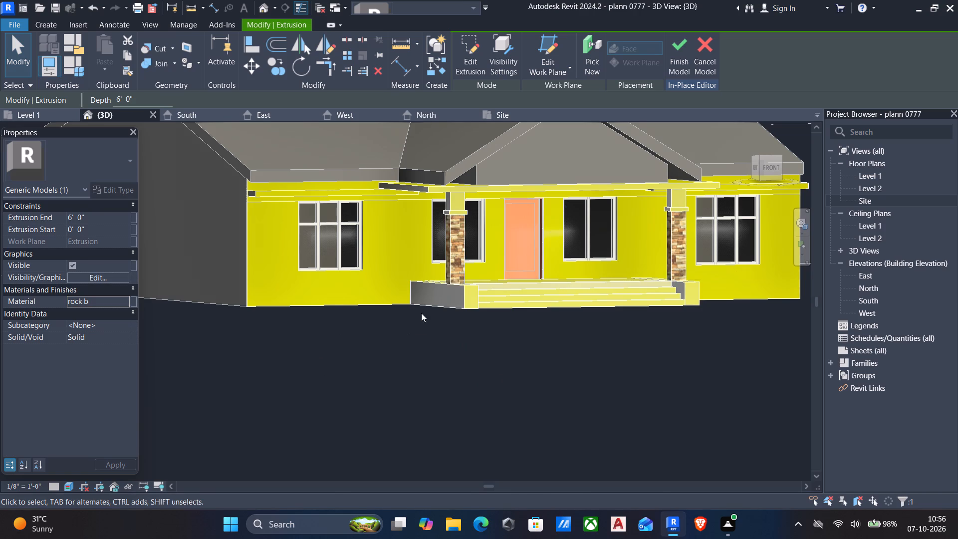
pyautogui.scroll(6, 462, 261)
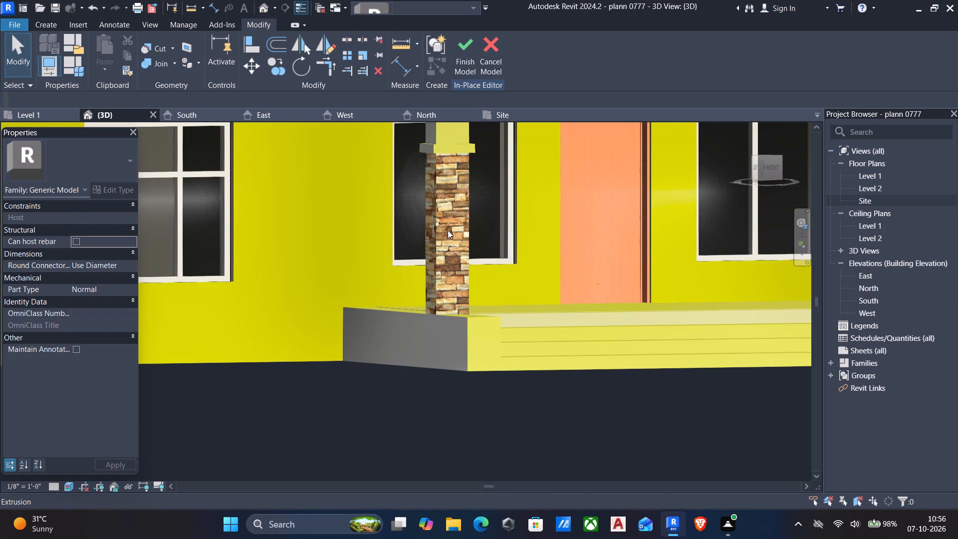